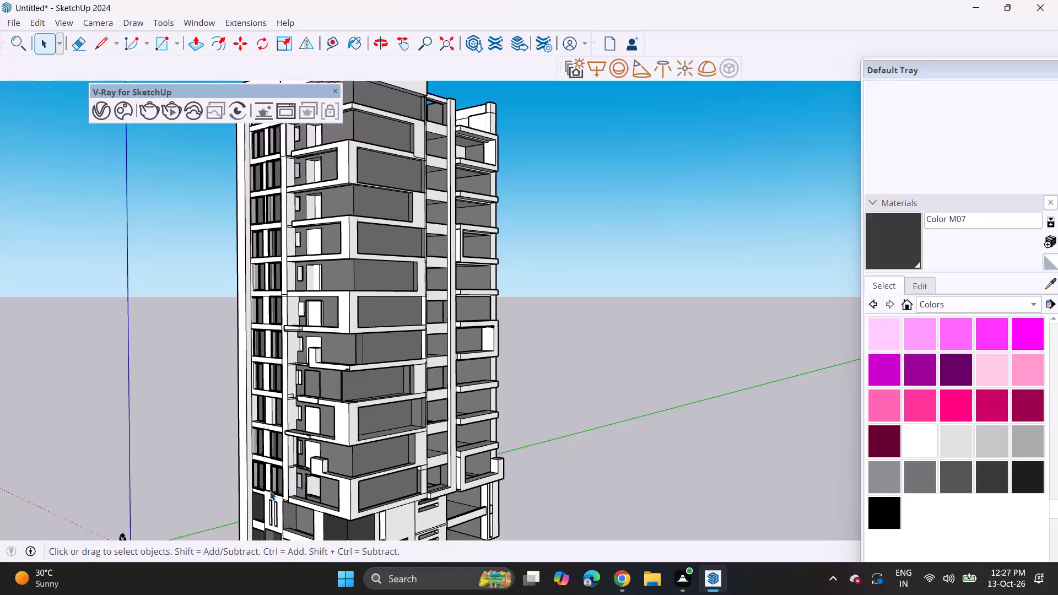
Scale the outer sliding window on the floor just above the podium to its opening's width and up to the lintel.
scroll(275, 487, down, 2)
middle_drag(266, 494, 331, 509)
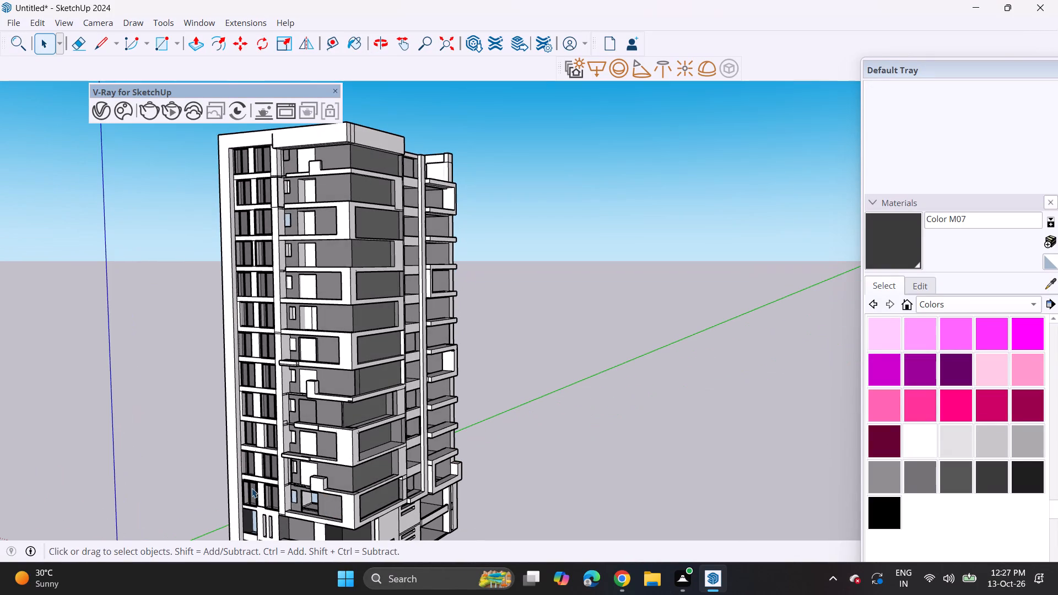
middle_drag(203, 470, 346, 390)
middle_drag(318, 406, 470, 437)
scroll(318, 407, up, 1)
scroll(444, 450, up, 5)
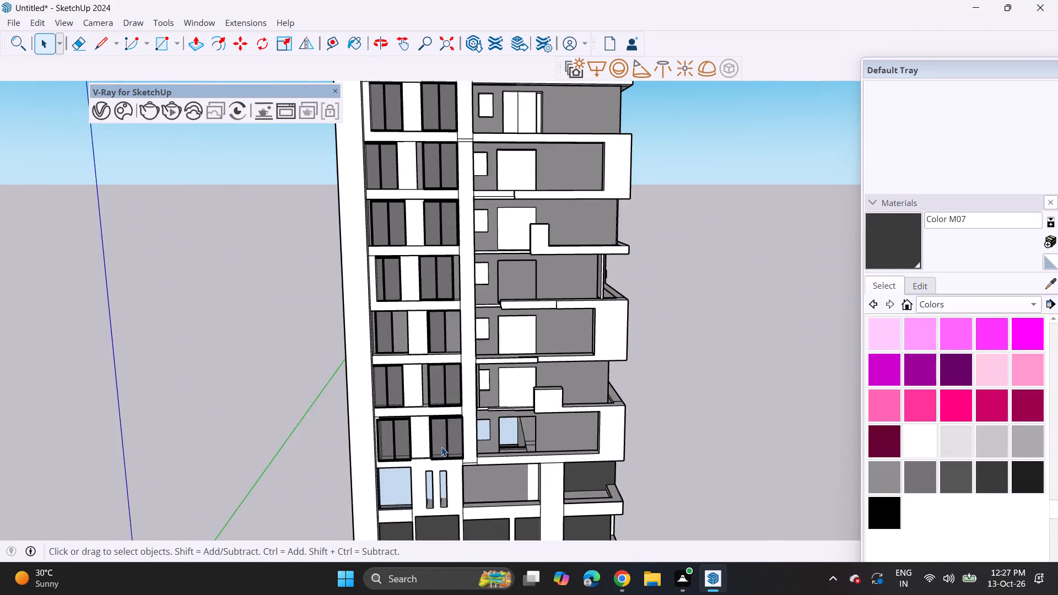
scroll(441, 447, up, 15)
middle_drag(427, 459, 527, 443)
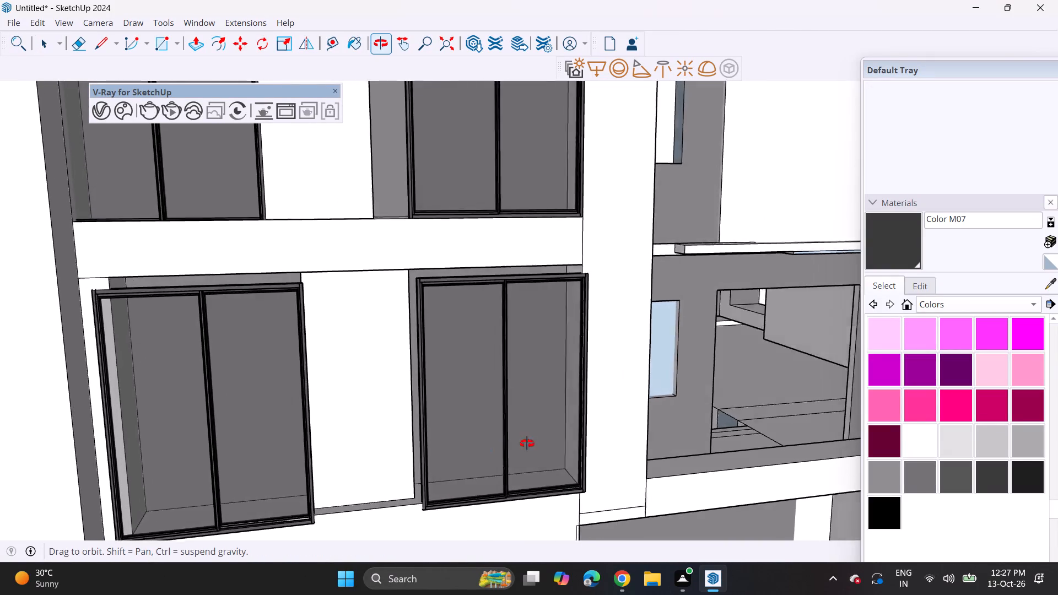
middle_drag(527, 443, 370, 436)
shift+middle_drag(296, 375, 404, 376)
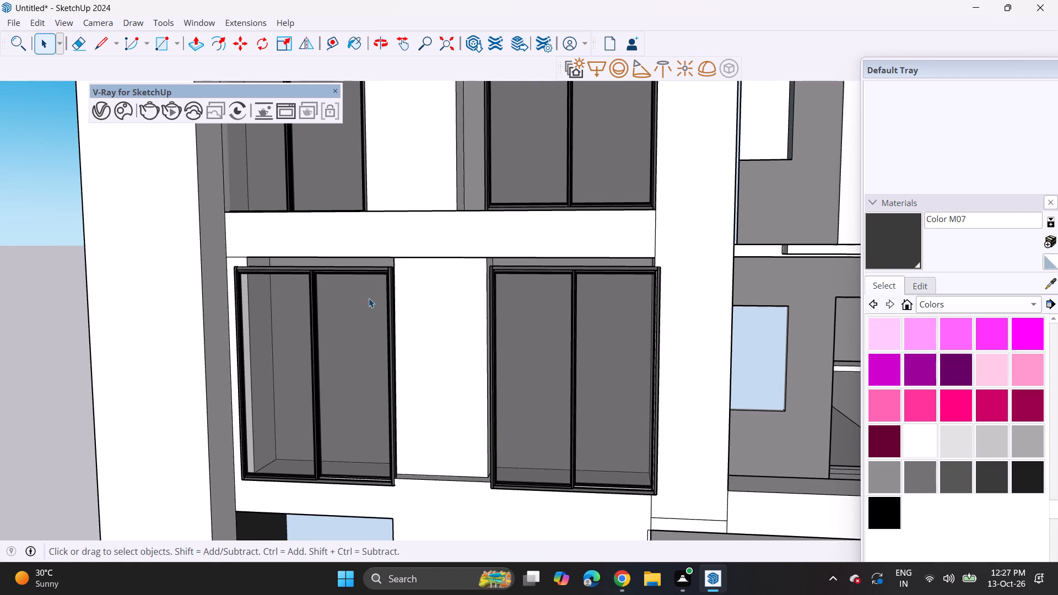
scroll(369, 298, down, 3)
shift+middle_drag(364, 296, 344, 412)
drag(288, 442, 288, 448)
shift+middle_drag(291, 446, 323, 301)
key(space)
click(323, 344)
click(284, 45)
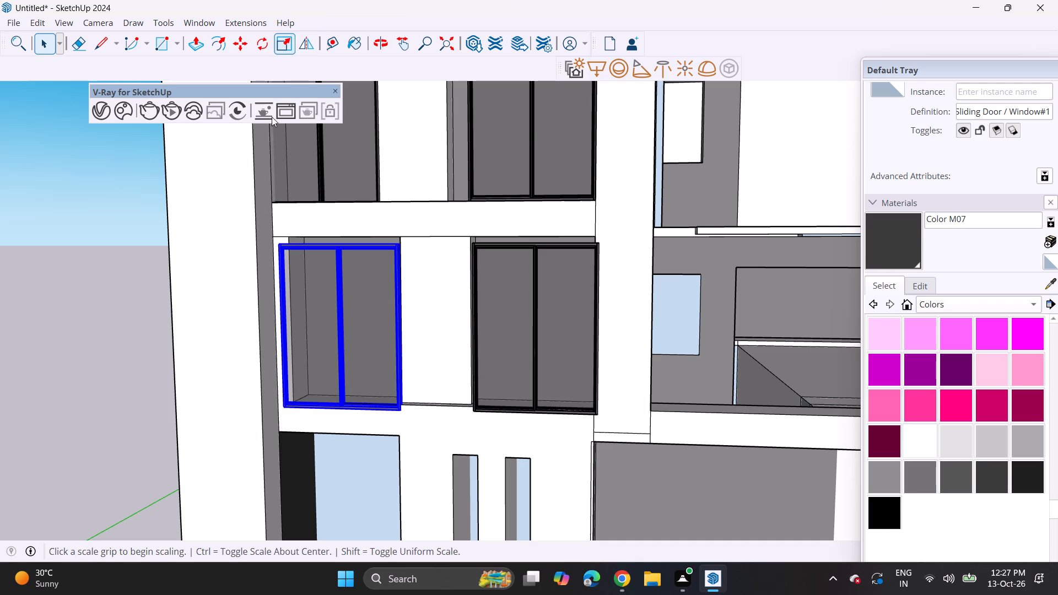
click(288, 328)
click(288, 328)
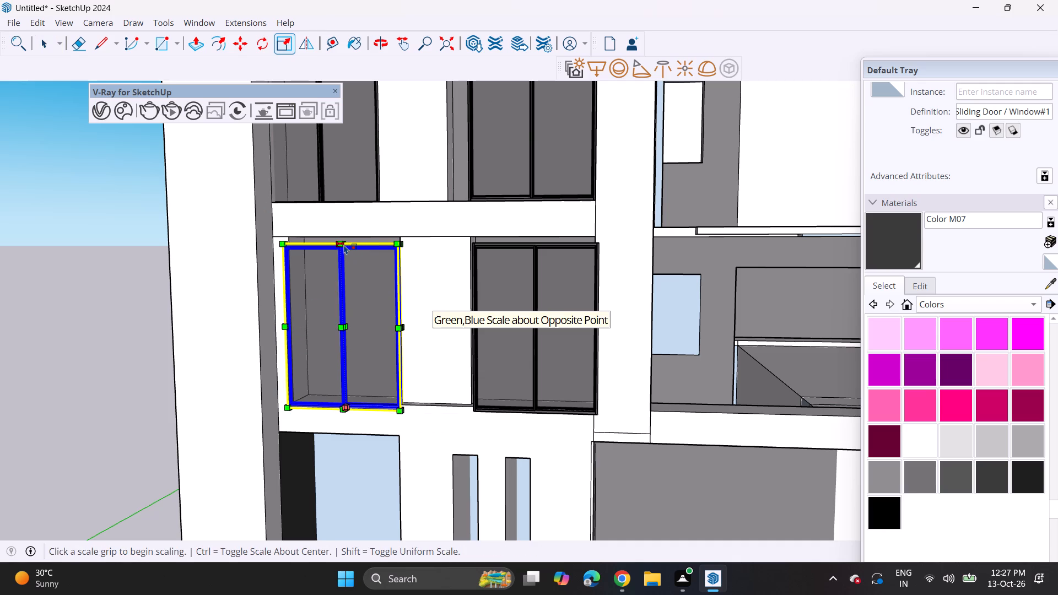
middle_drag(344, 249, 288, 330)
scroll(326, 267, up, 9)
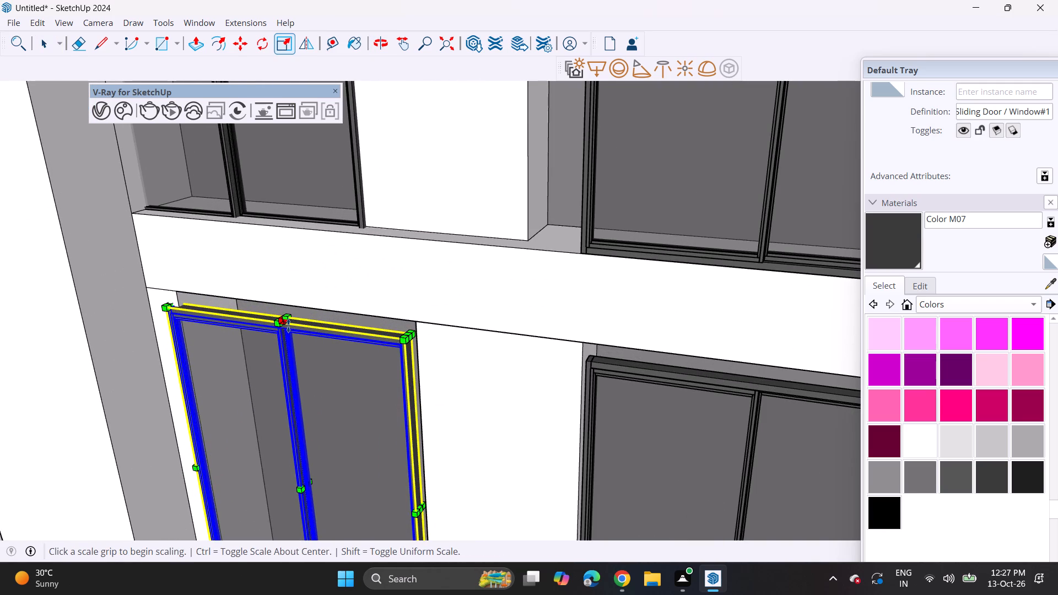
click(288, 322)
click(292, 300)
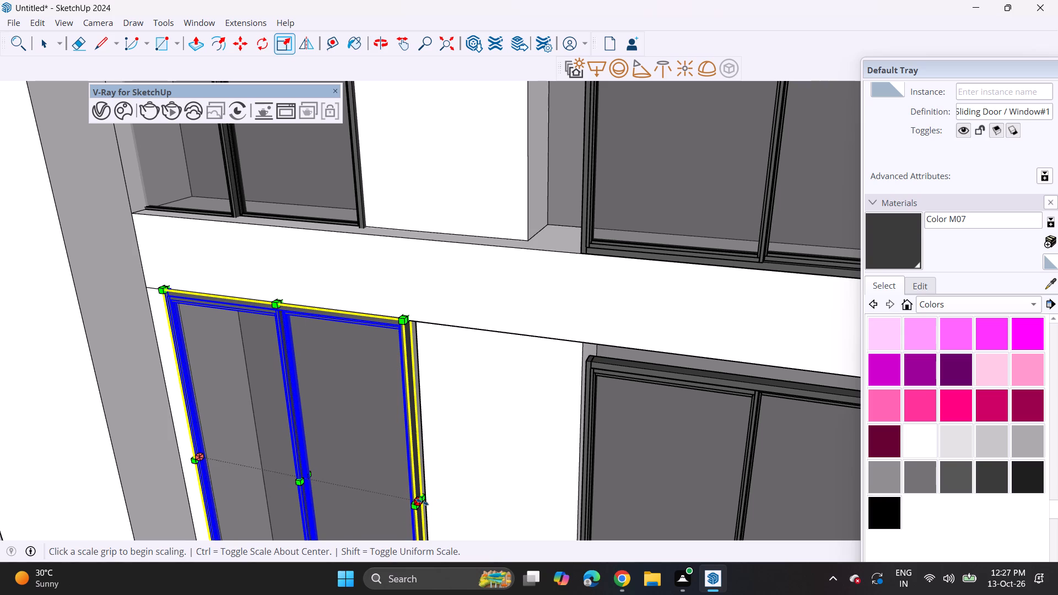
click(422, 502)
click(421, 510)
scroll(357, 378, down, 3)
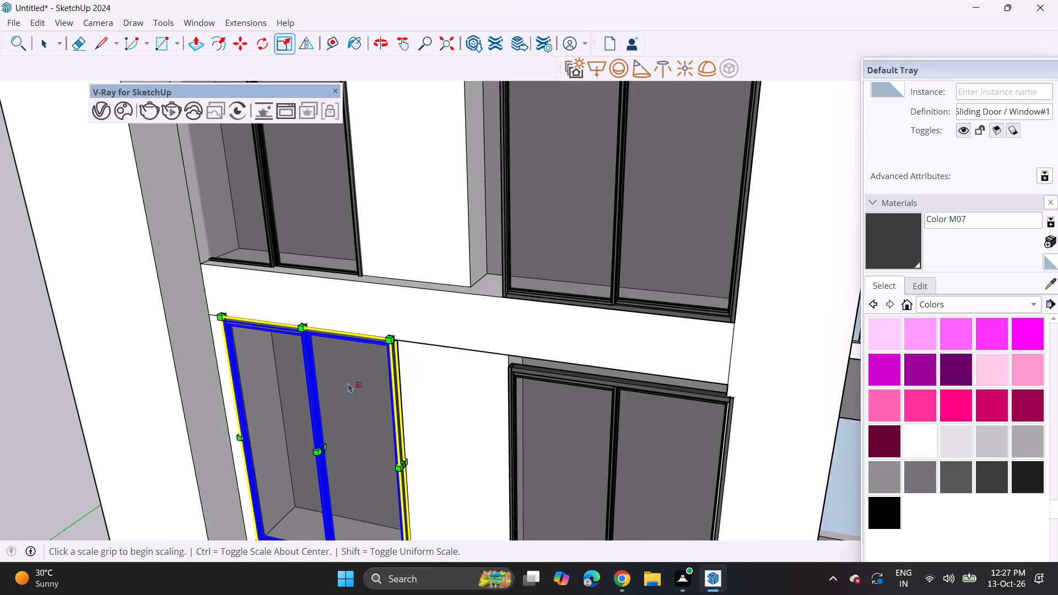
Narrow the outer sliding window one floor higher so its outer side fits within the opening.
scroll(348, 383, down, 6)
shift+middle_drag(288, 283, 341, 382)
key(space)
click(337, 333)
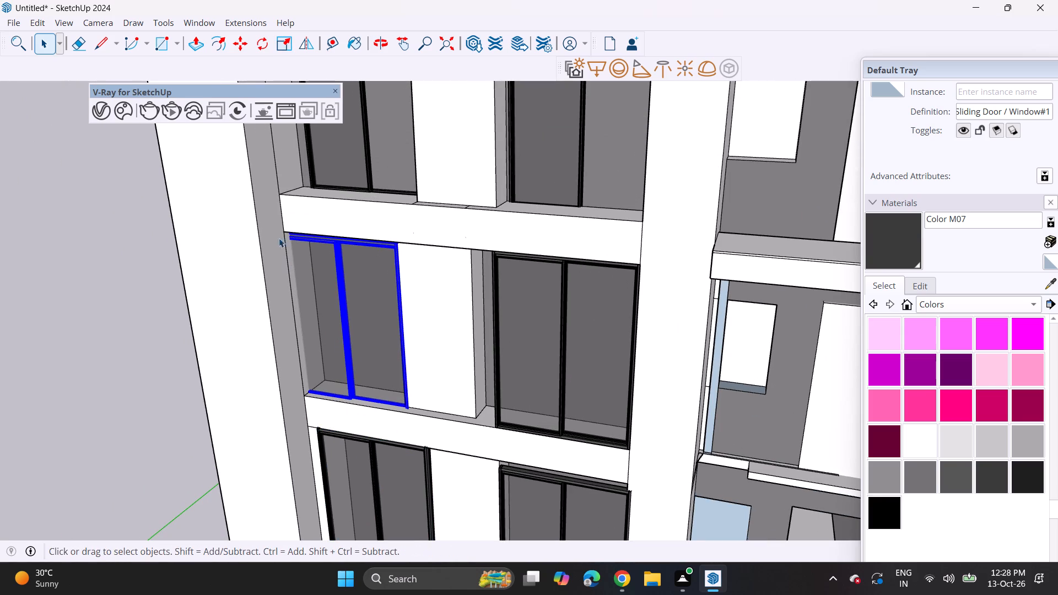
click(280, 42)
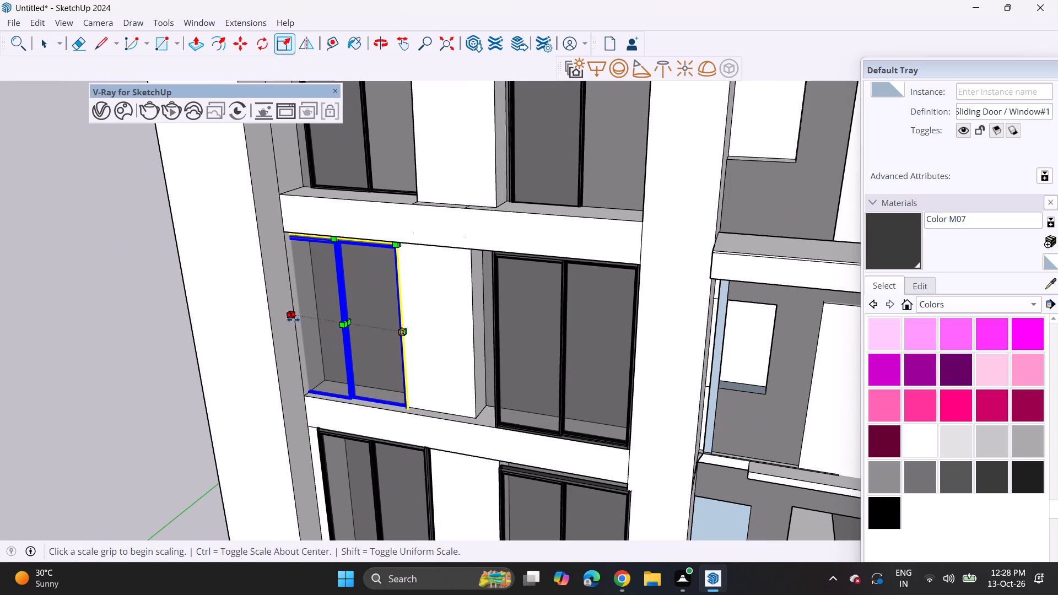
click(292, 311)
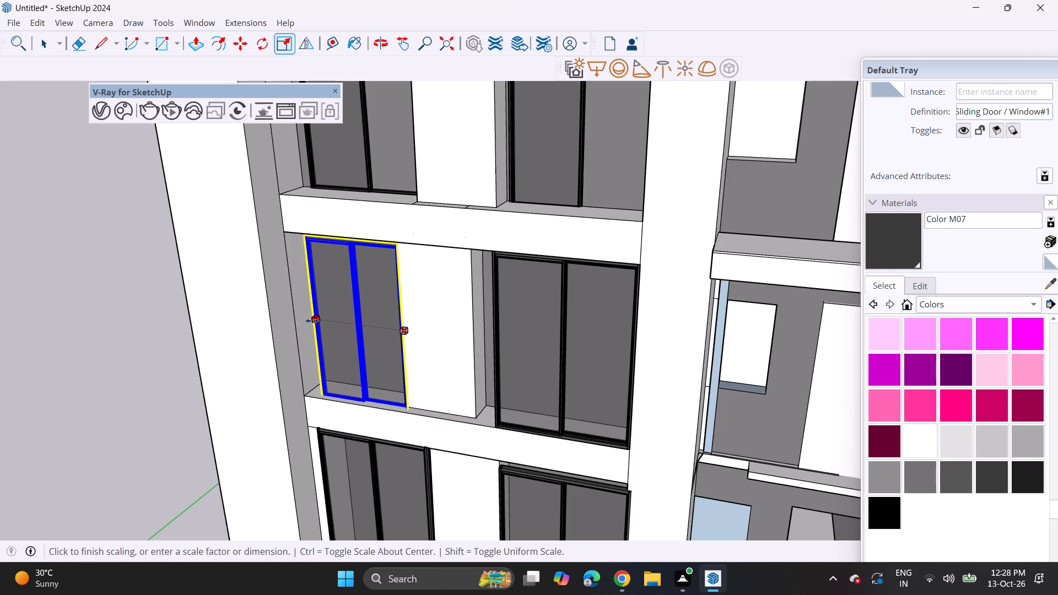
click(300, 314)
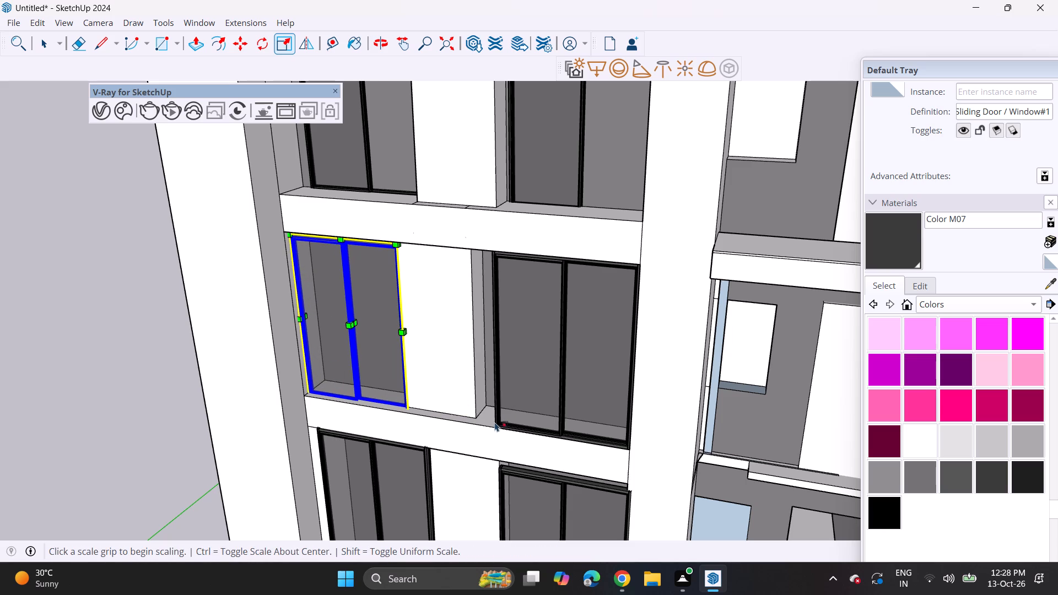
Widen the inner sliding window on the same floor towards the pier to span its opening.
key(space)
click(509, 386)
middle_drag(526, 408, 690, 419)
click(285, 44)
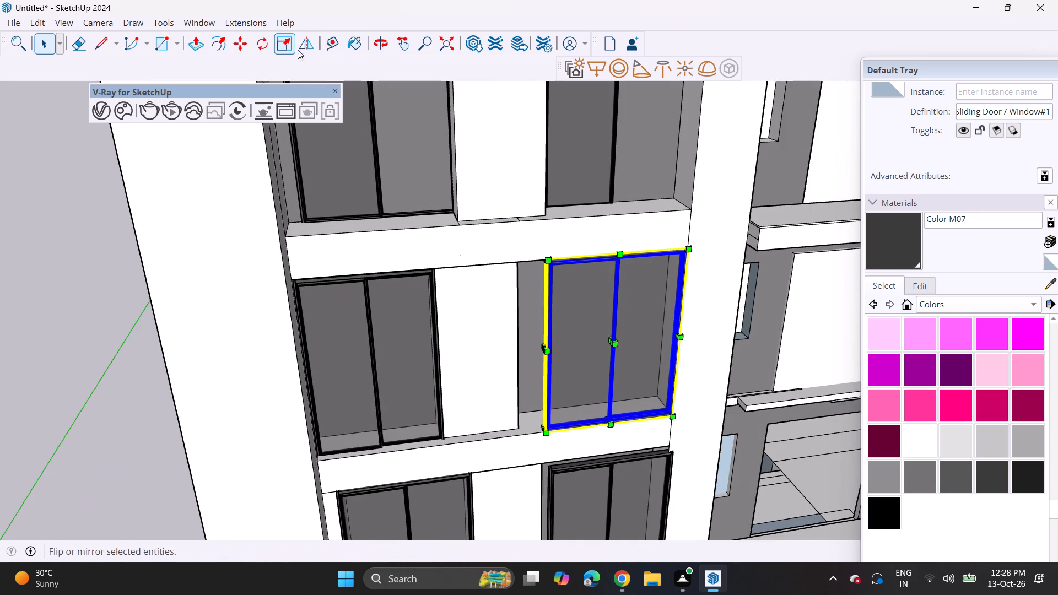
click(543, 344)
click(514, 352)
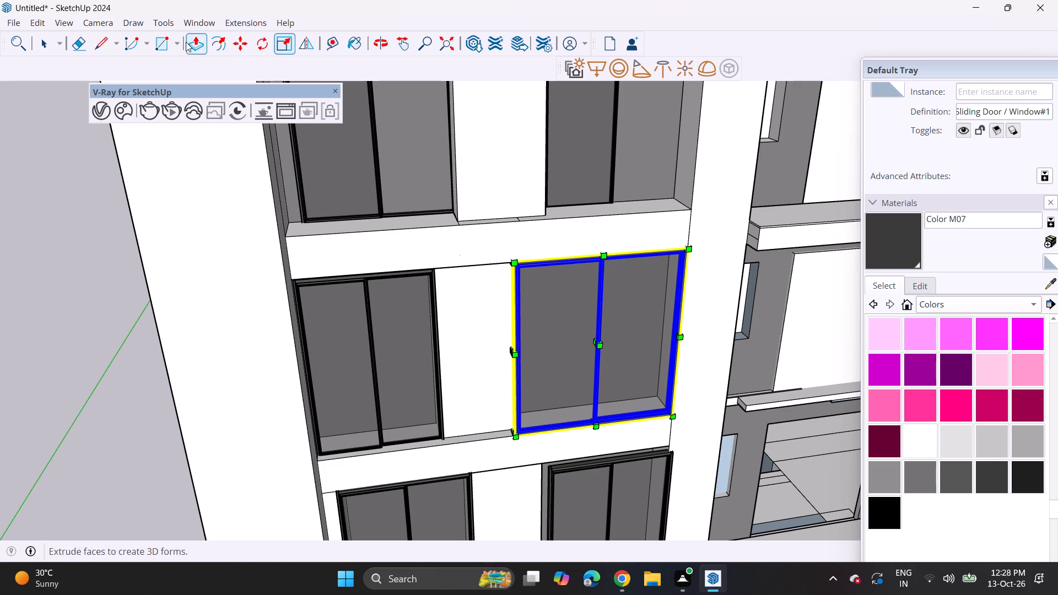
Move the widened inner sliding window by its lower corners to align it within the opening.
drag(242, 47, 248, 52)
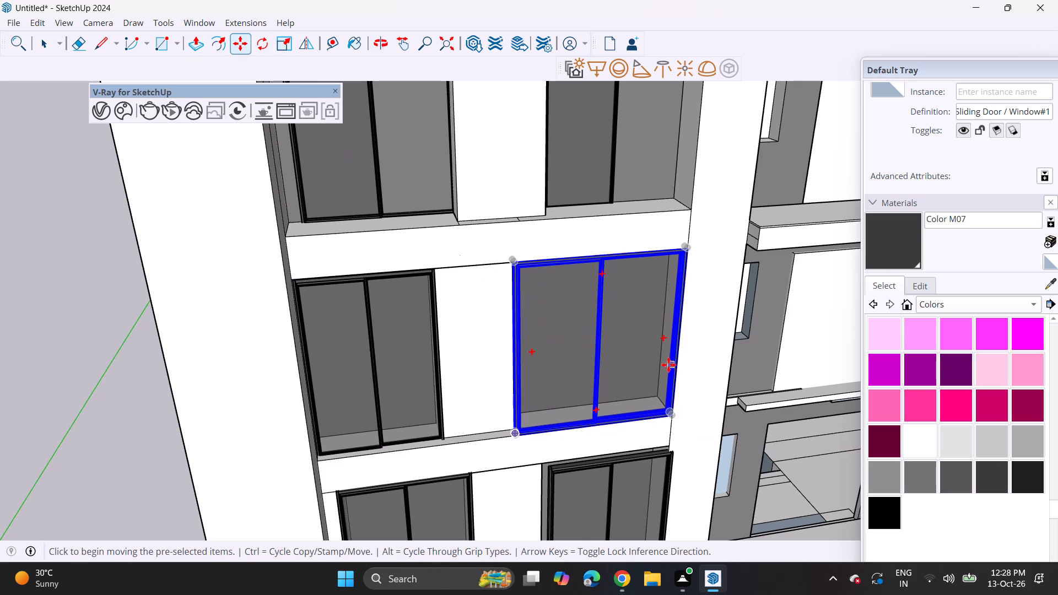
click(676, 419)
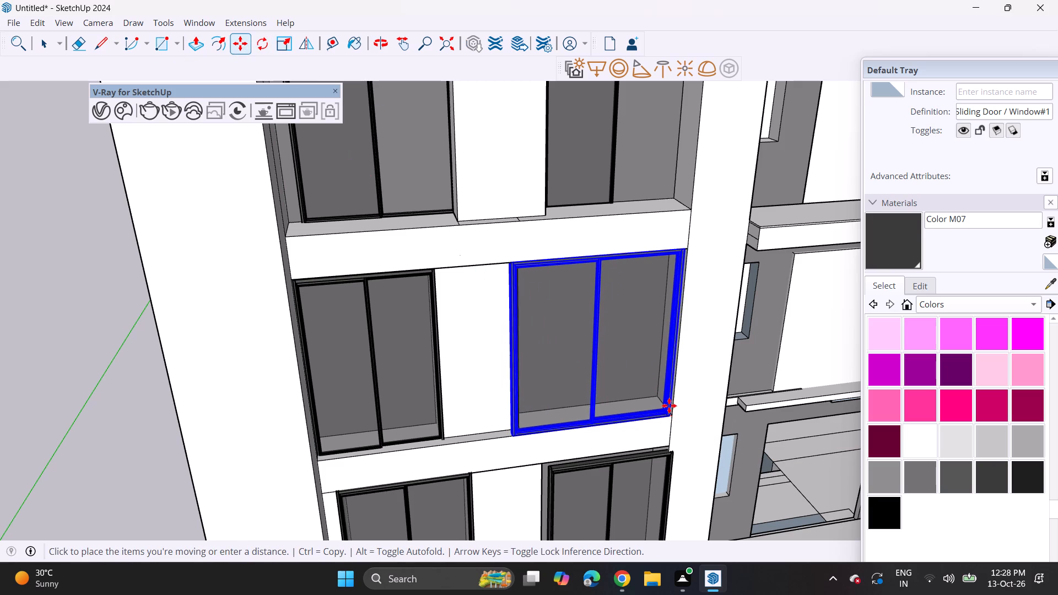
click(677, 412)
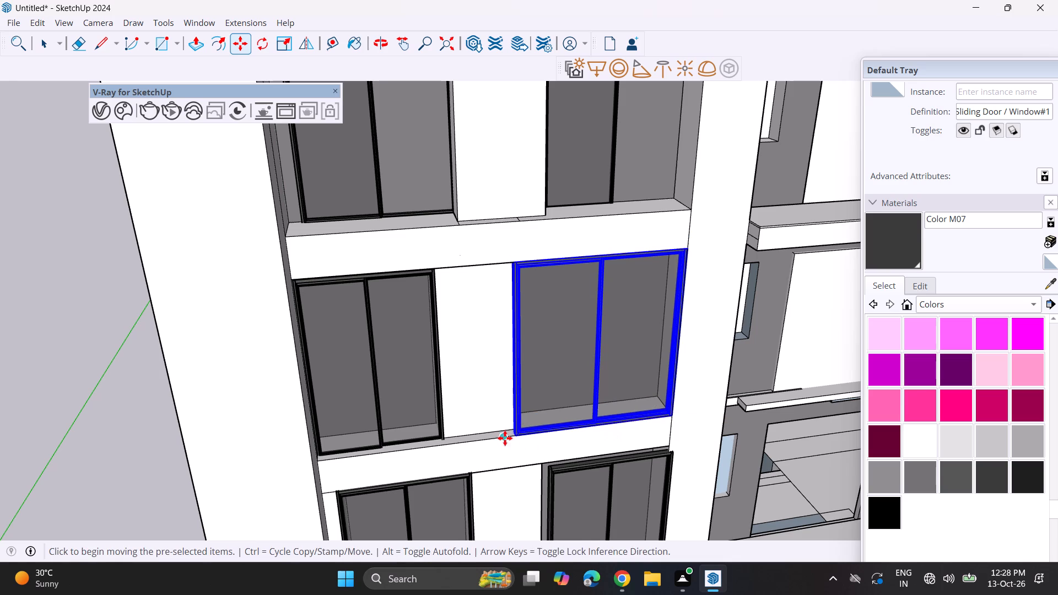
click(515, 437)
click(518, 428)
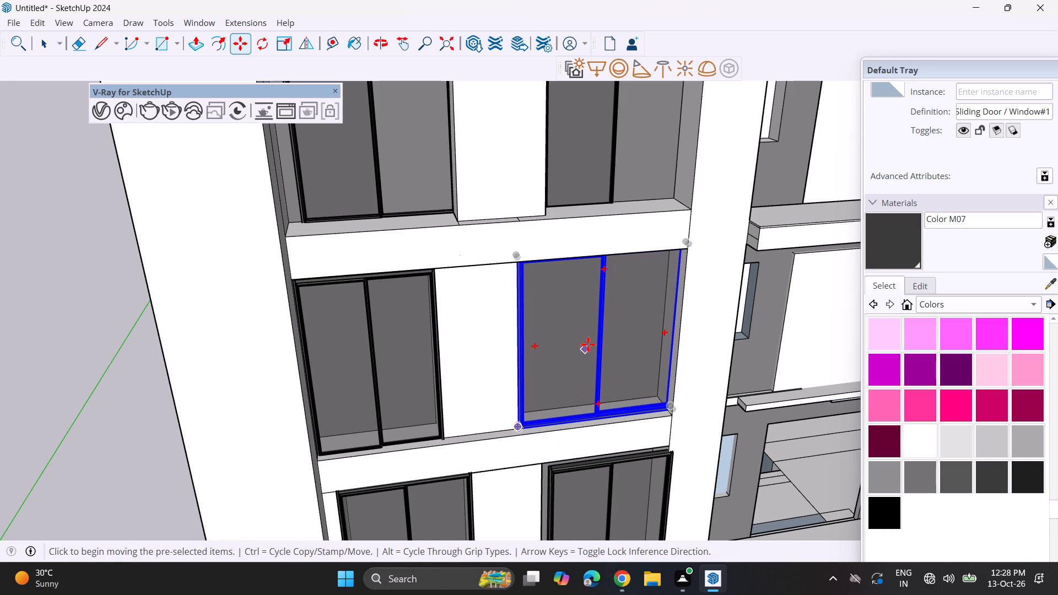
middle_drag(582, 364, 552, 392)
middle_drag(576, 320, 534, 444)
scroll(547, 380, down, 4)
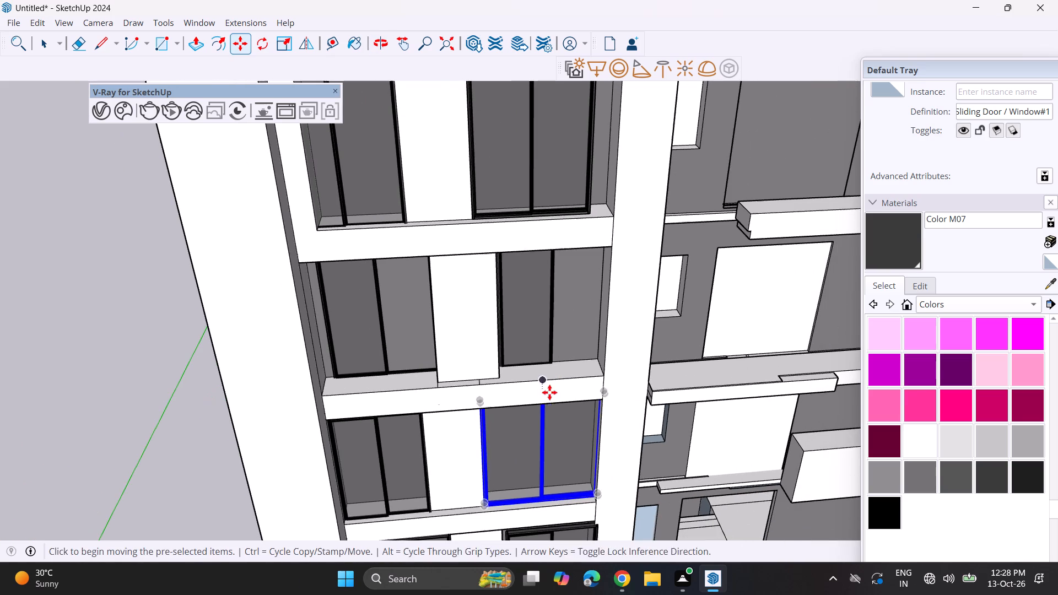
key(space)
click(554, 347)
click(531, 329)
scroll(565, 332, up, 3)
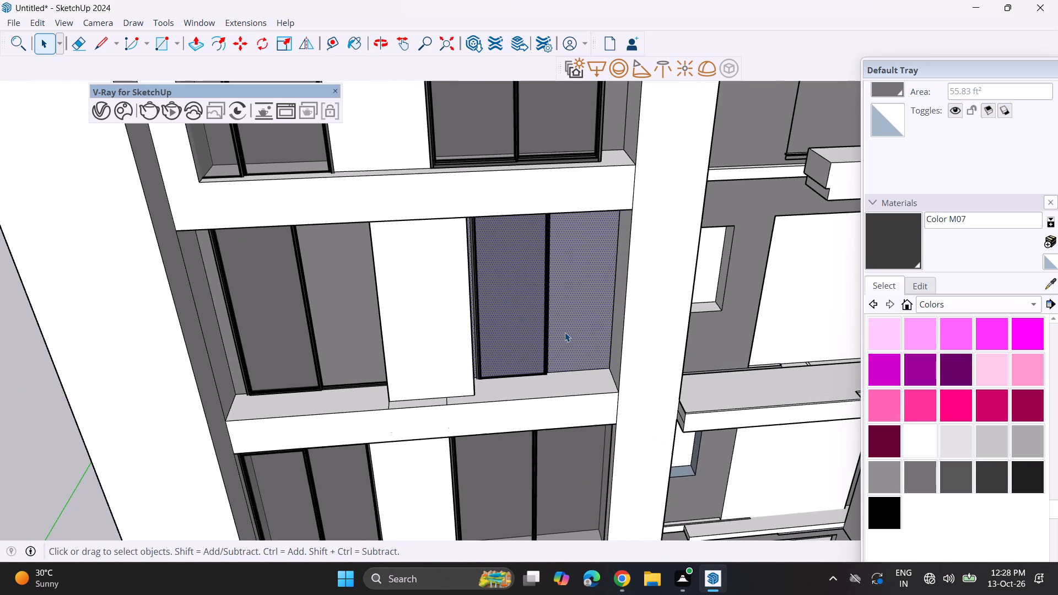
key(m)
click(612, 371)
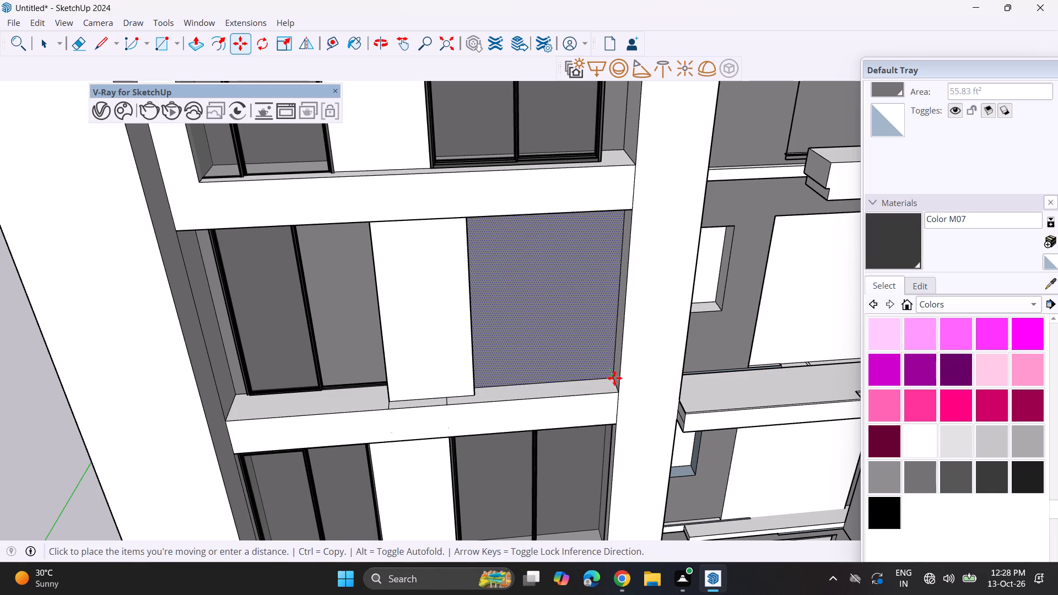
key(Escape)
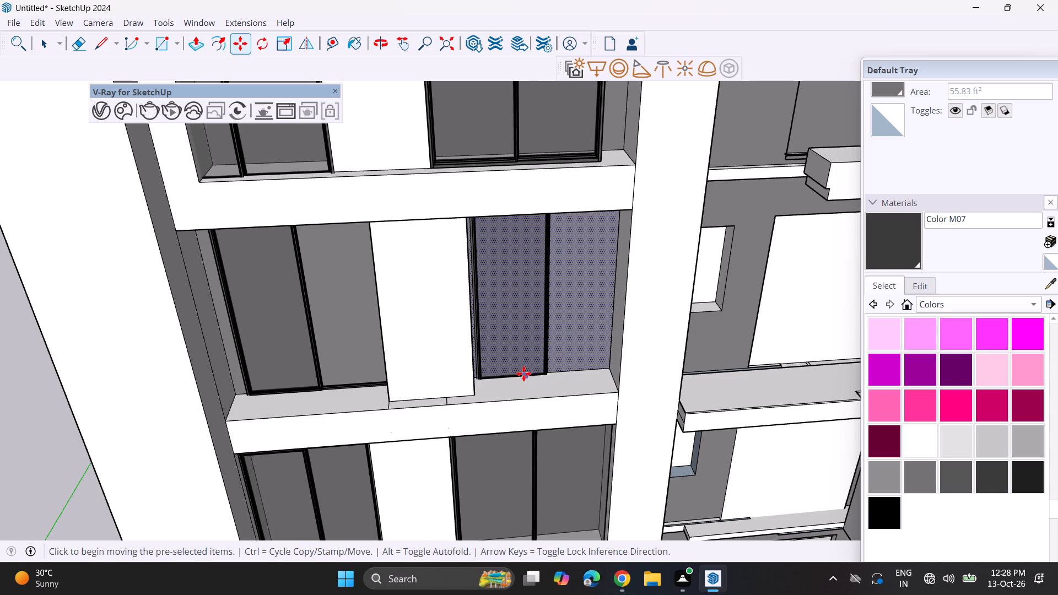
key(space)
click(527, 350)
Move the outer sliding window on the third window floor above the podium to align its lower corner with the opening.
click(300, 326)
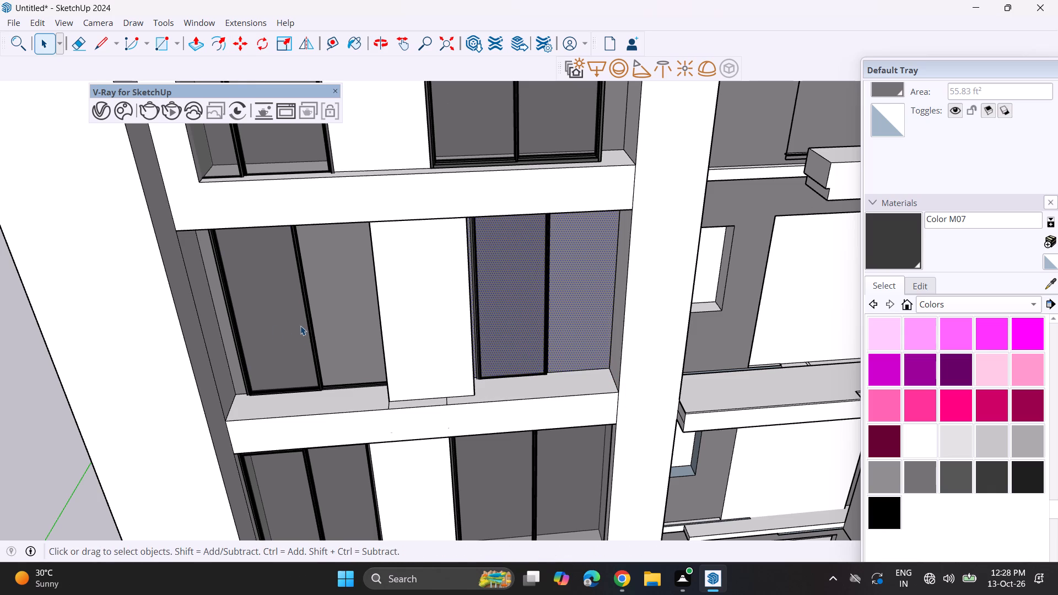
middle_drag(298, 363, 408, 359)
middle_drag(418, 417, 391, 410)
scroll(418, 417, up, 1)
key(m)
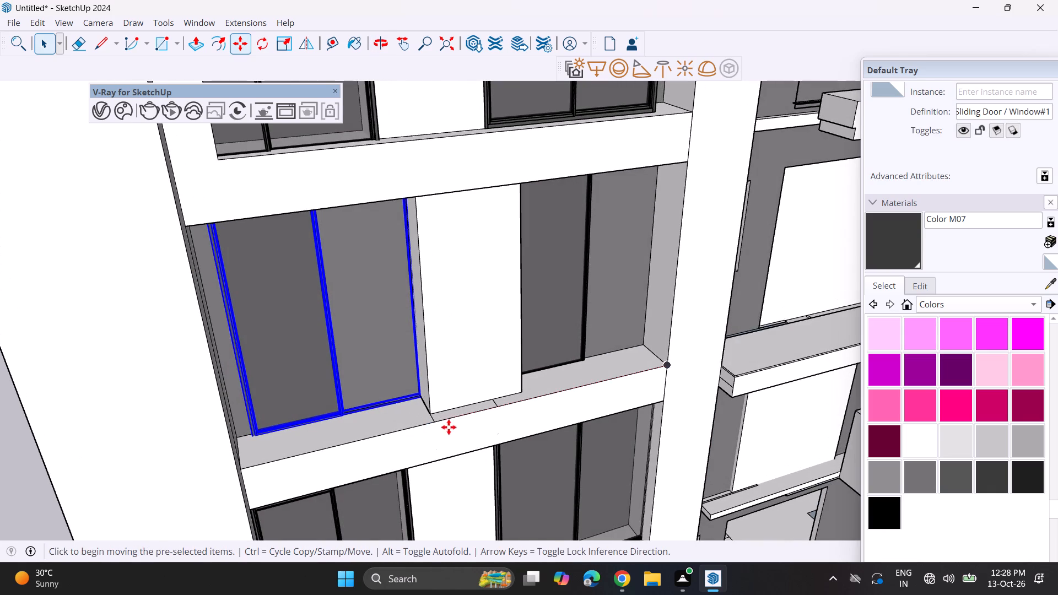
click(420, 391)
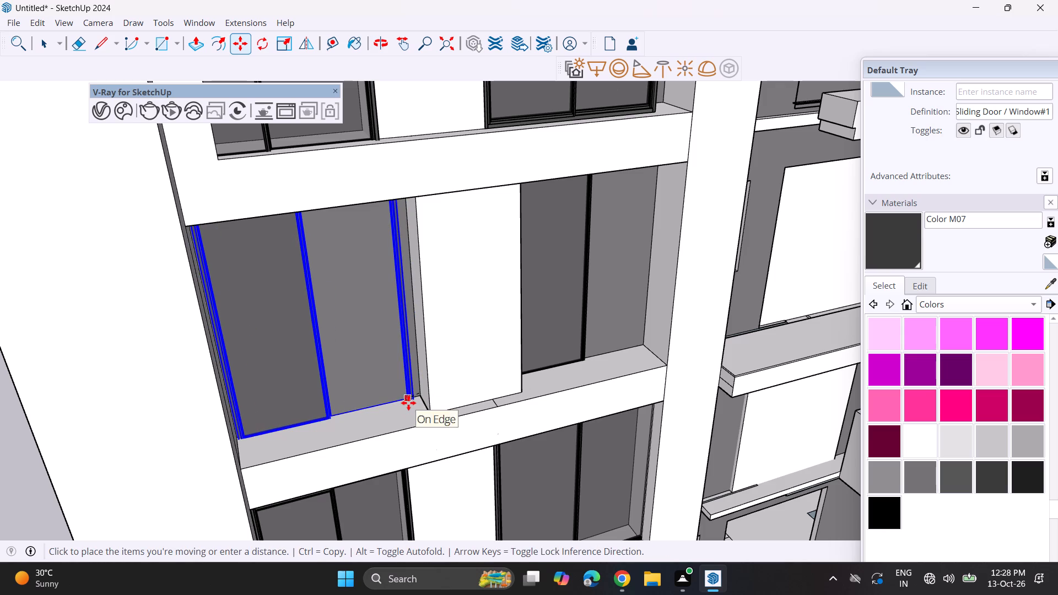
click(408, 403)
Scale the outer sliding window on the fourth window floor to its opening's width and raise its top to the lintel.
shift+middle_drag(414, 312, 433, 461)
middle_drag(424, 443, 304, 342)
key(space)
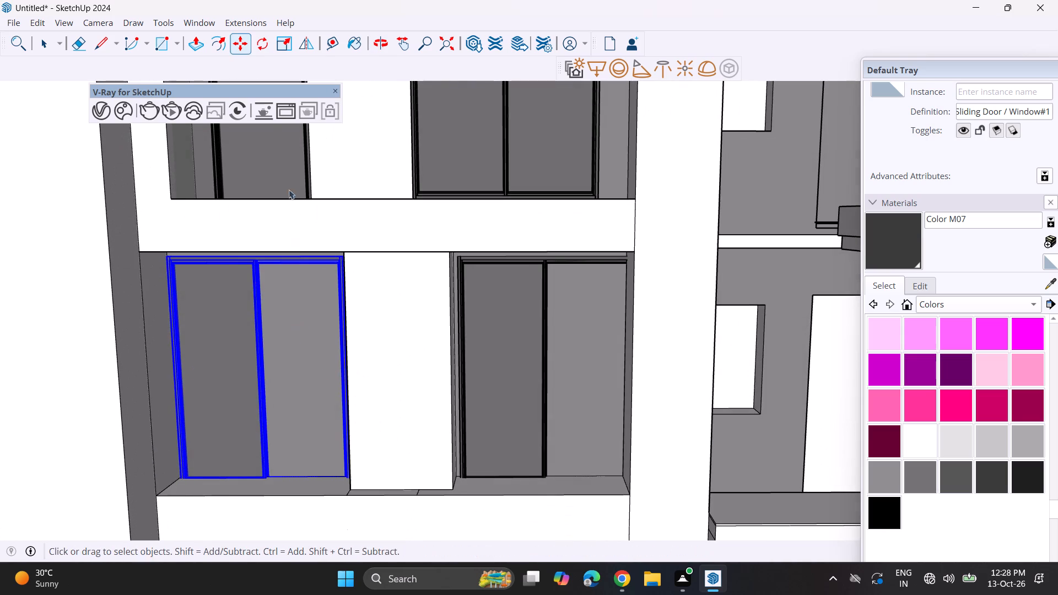
click(280, 149)
middle_drag(292, 170, 359, 304)
shift+middle_drag(314, 245, 446, 367)
middle_drag(419, 321, 394, 258)
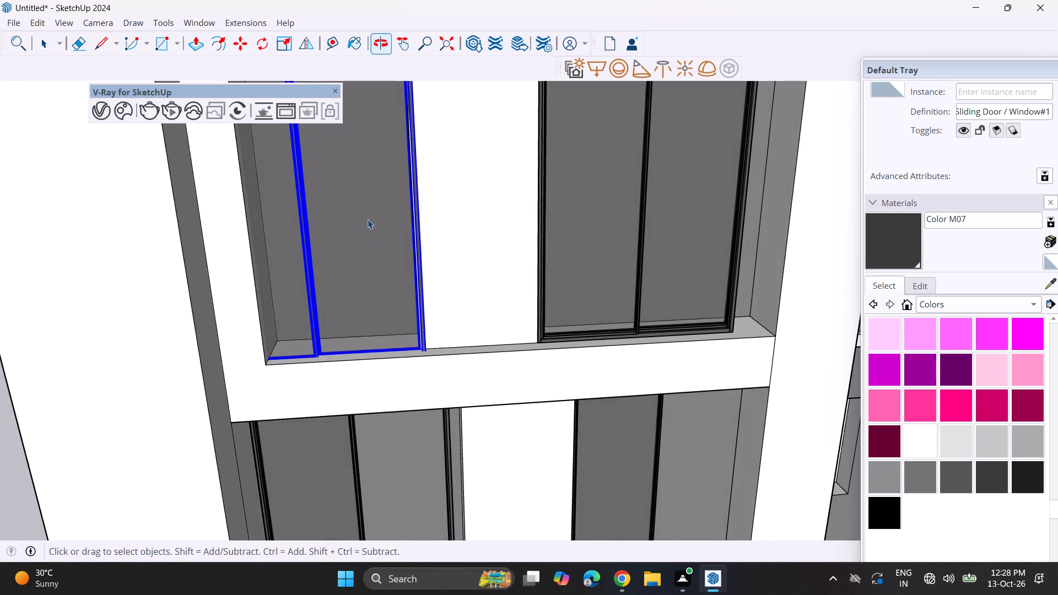
shift+middle_drag(368, 219, 457, 347)
middle_drag(451, 348, 407, 253)
scroll(406, 250, up, 1)
click(278, 41)
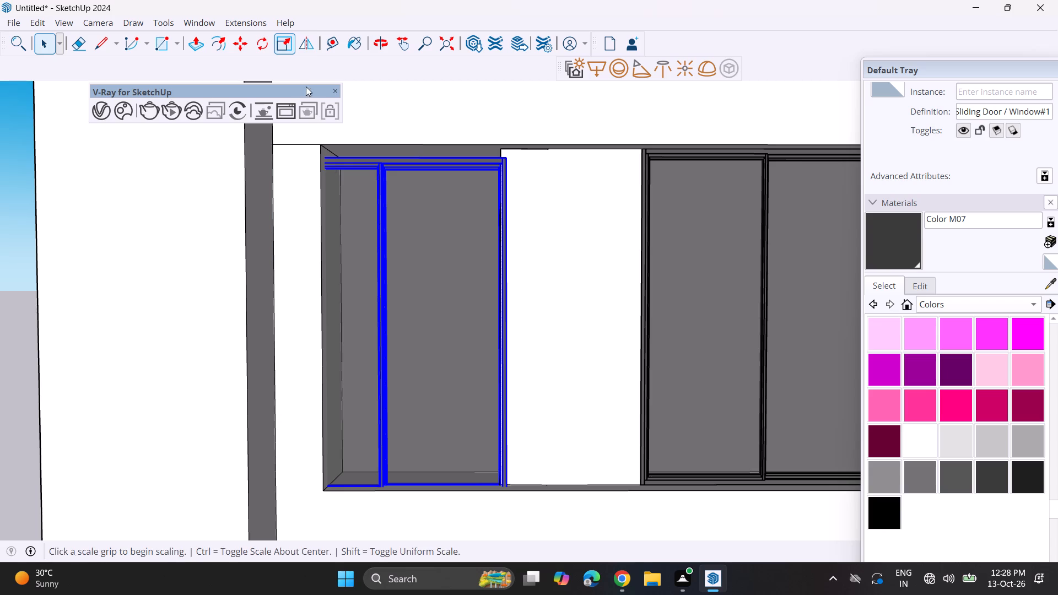
click(264, 327)
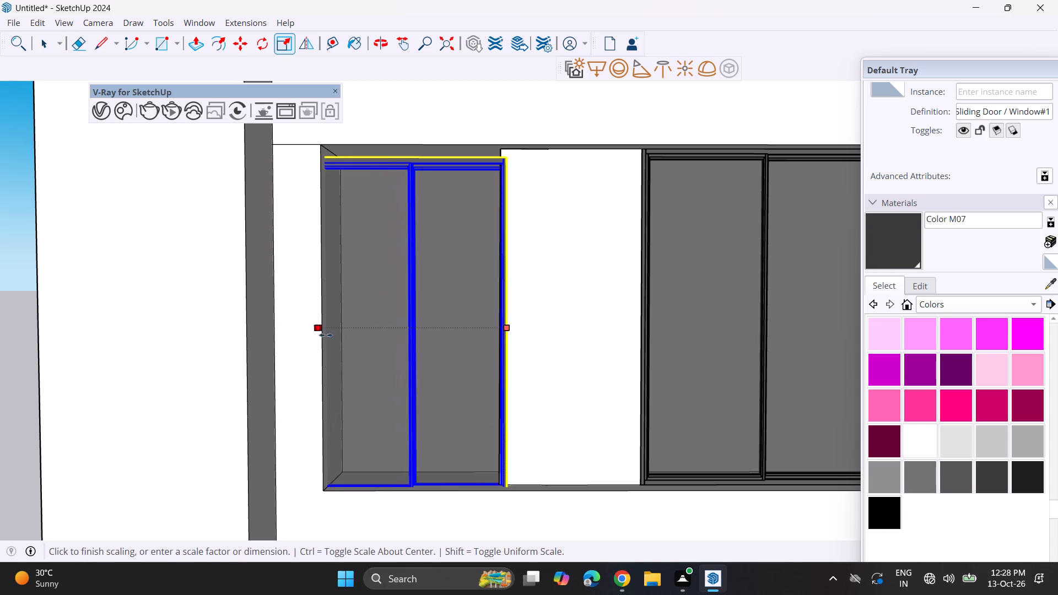
click(325, 338)
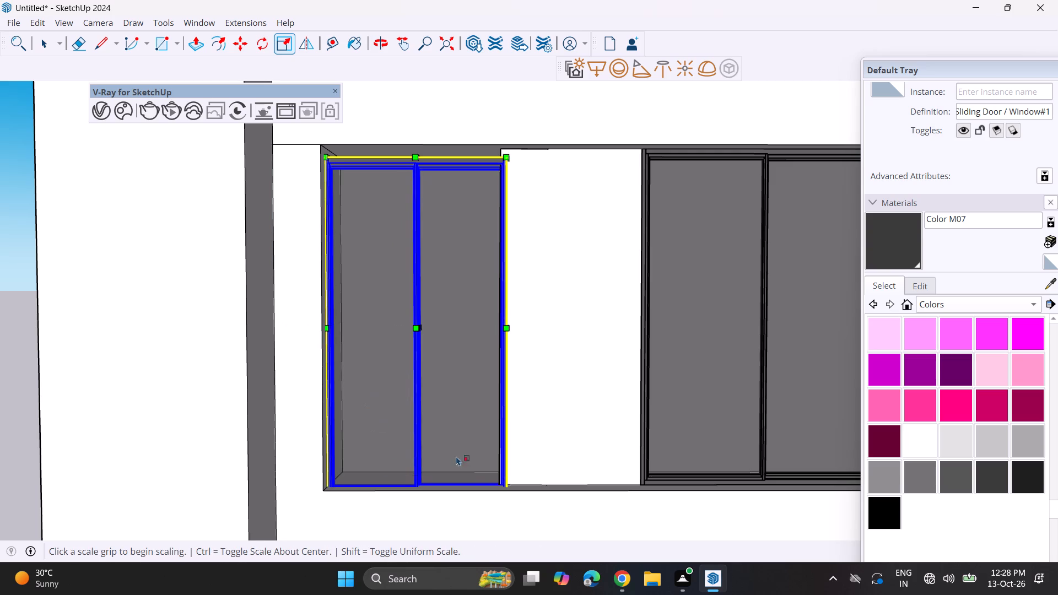
shift+middle_drag(601, 414, 447, 447)
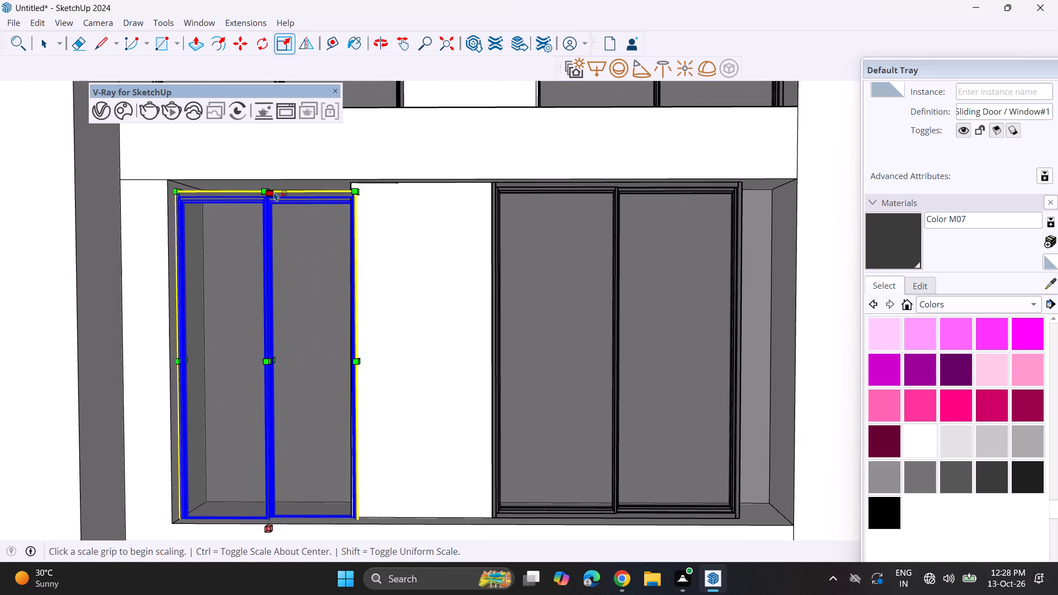
click(272, 188)
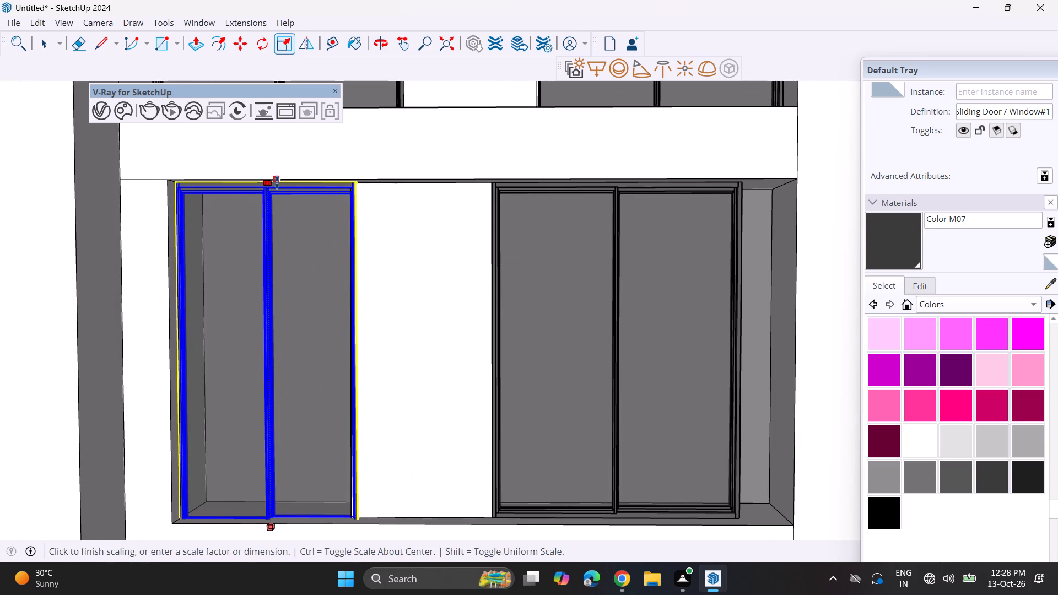
click(277, 182)
Widen the inner sliding window on the fourth window floor away from the central pier to its opening's far edge.
key(space)
click(604, 399)
middle_drag(589, 402, 689, 468)
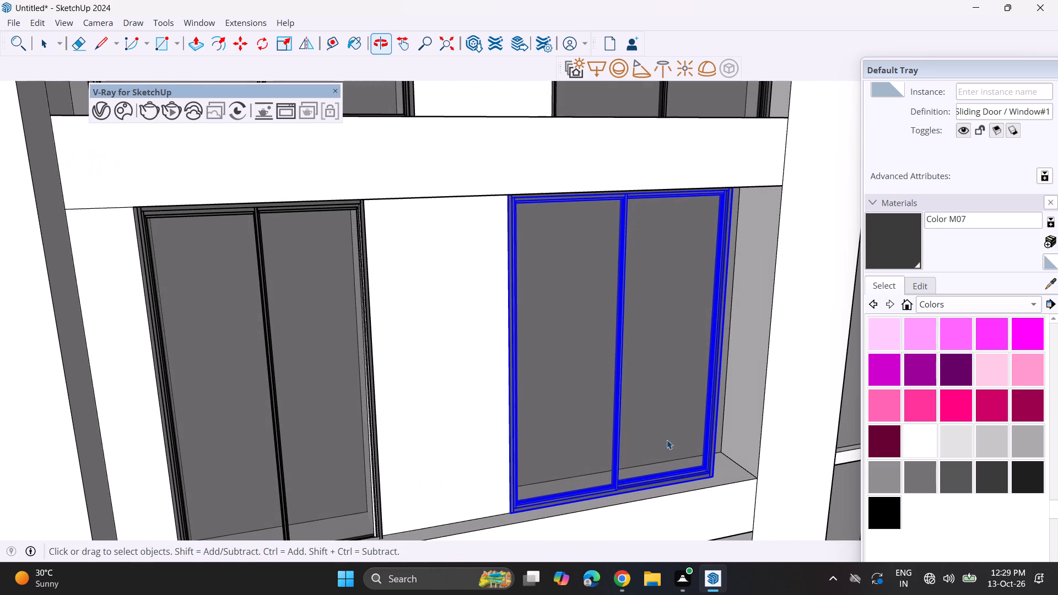
drag(288, 36, 293, 42)
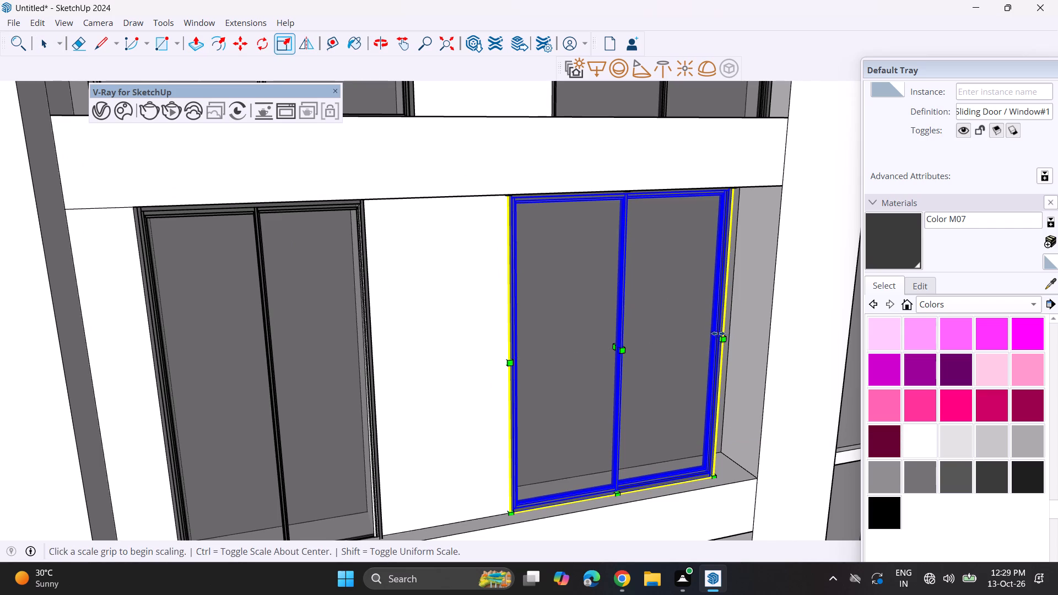
scroll(720, 339, up, 6)
click(719, 335)
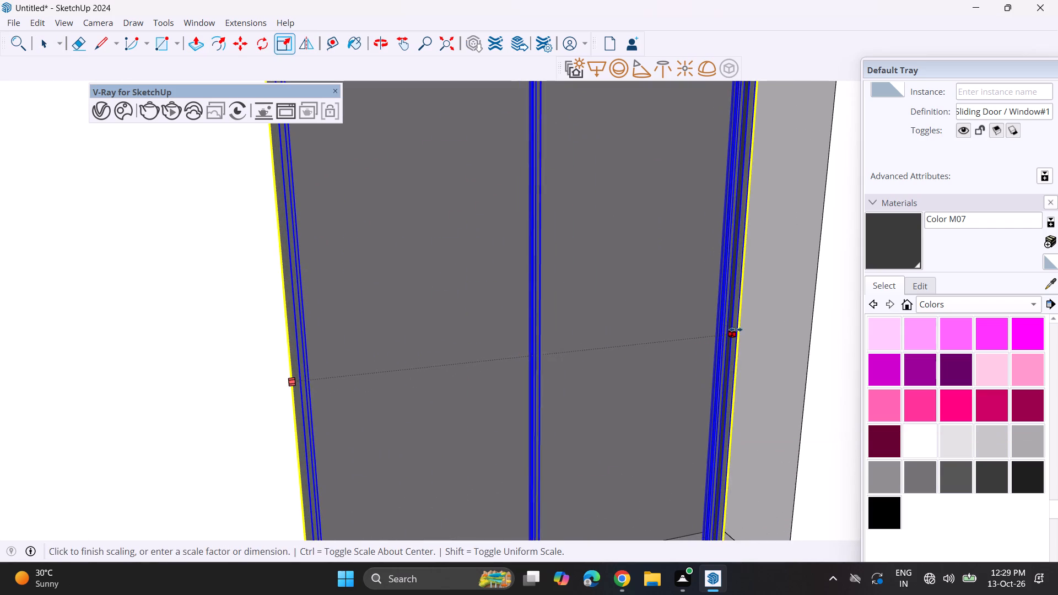
click(784, 334)
Narrow the outer sliding window two floors up so its outer side meets the opening's edge instead of overlapping the wall.
scroll(744, 359, down, 6)
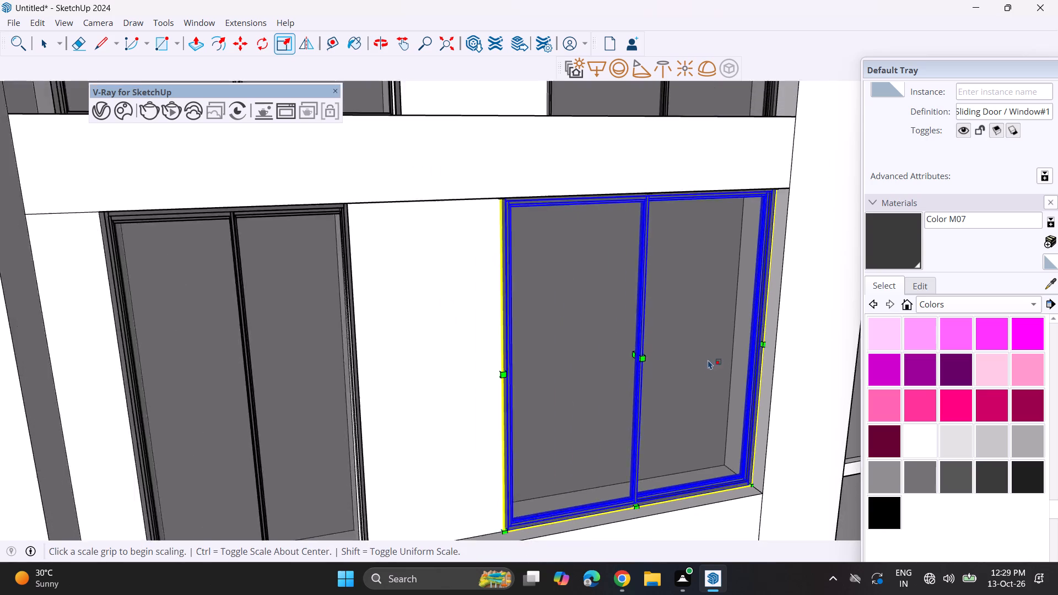
scroll(708, 360, down, 2)
middle_drag(687, 373, 507, 301)
shift+middle_drag(484, 292, 523, 470)
middle_drag(496, 351, 504, 453)
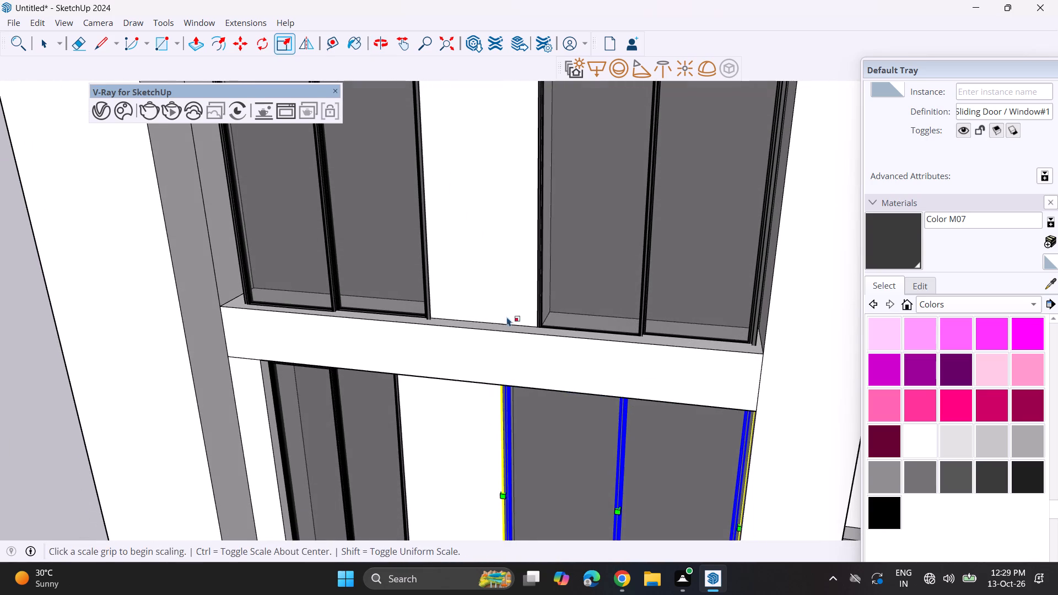
middle_drag(489, 313, 510, 223)
scroll(510, 219, up, 1)
middle_drag(510, 212, 450, 512)
scroll(439, 338, down, 8)
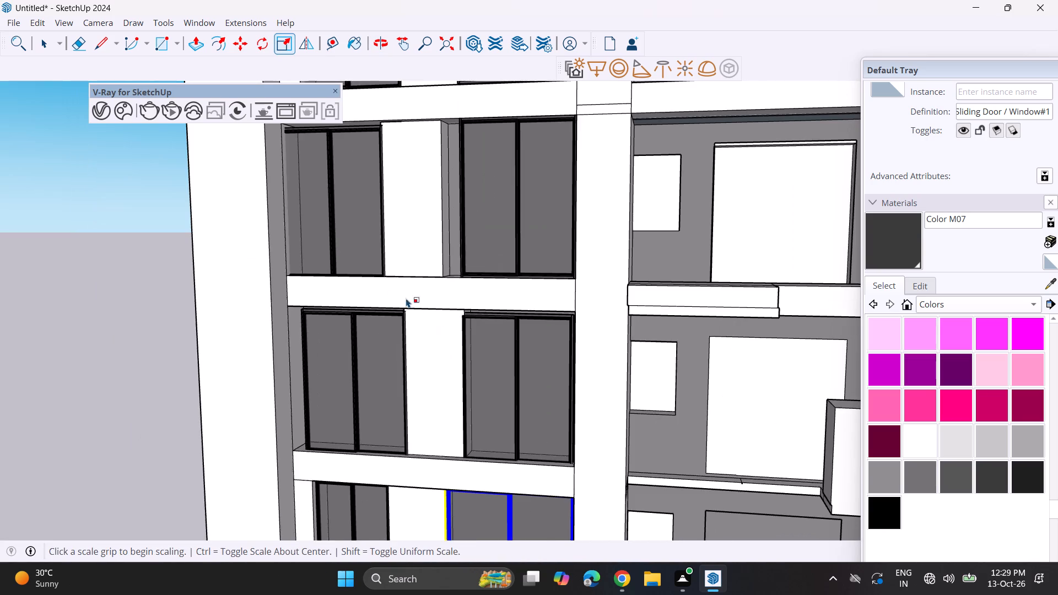
shift+middle_drag(360, 266, 452, 379)
key(space)
click(390, 362)
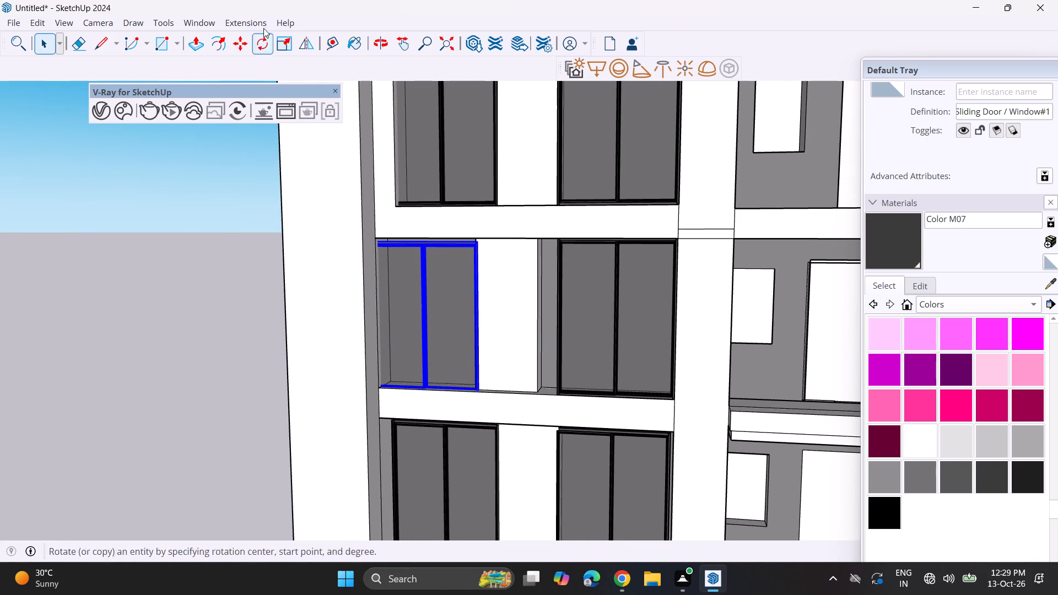
click(283, 40)
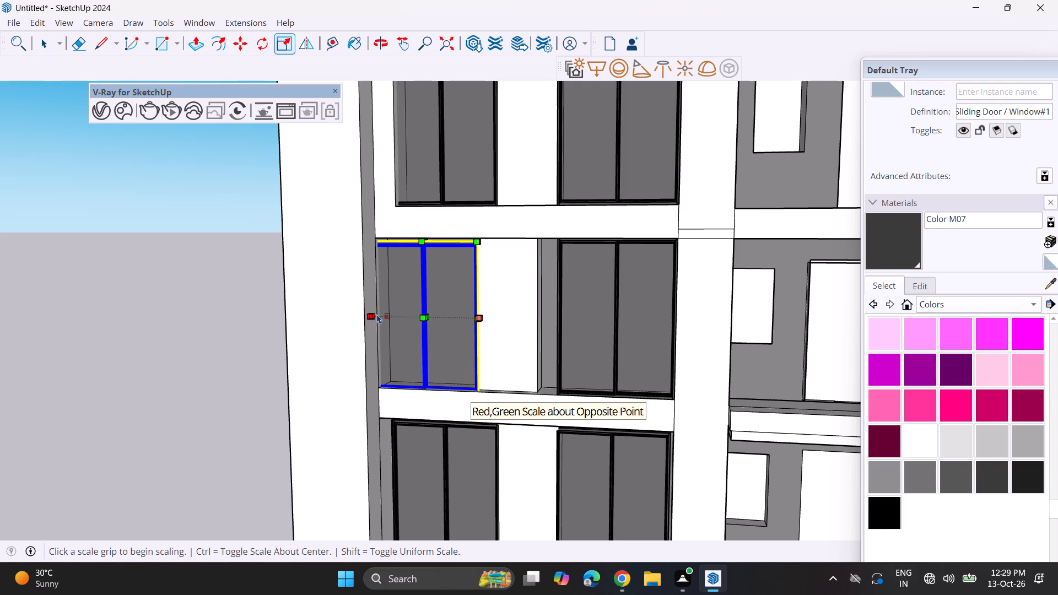
scroll(373, 316, up, 3)
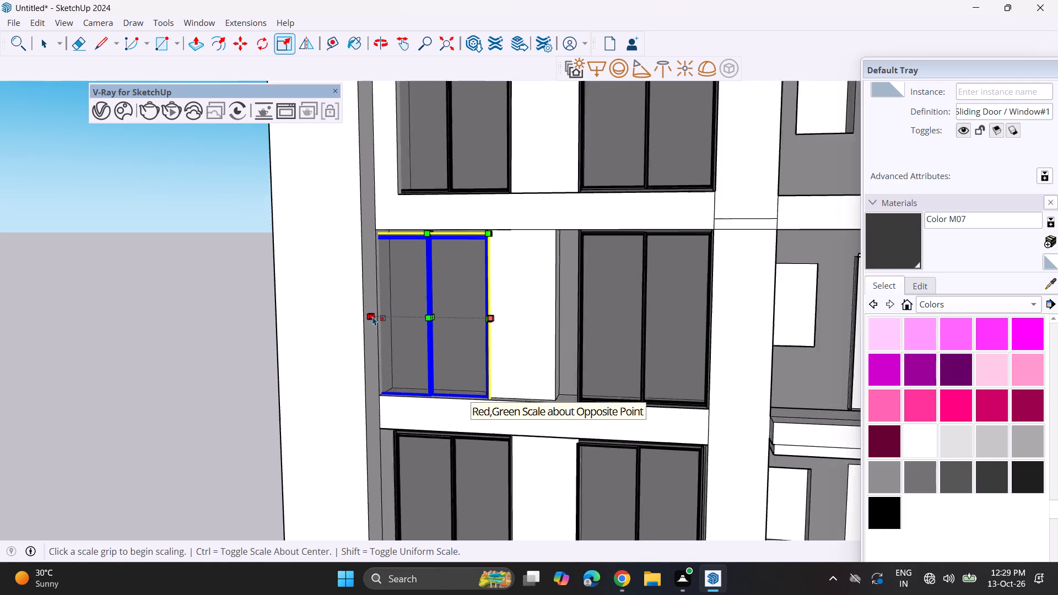
scroll(373, 316, up, 5)
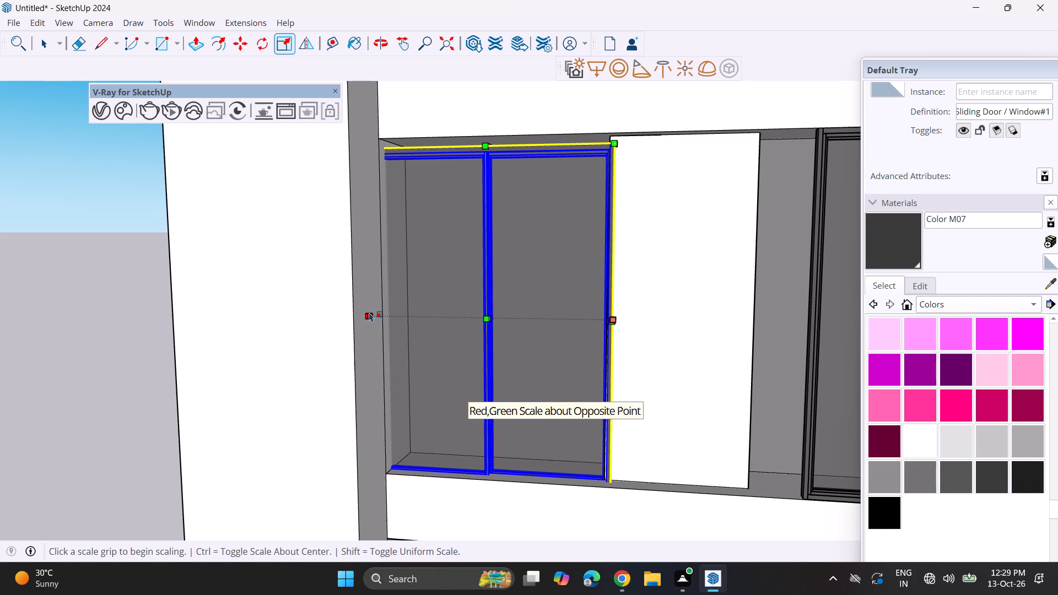
scroll(369, 312, up, 7)
click(376, 320)
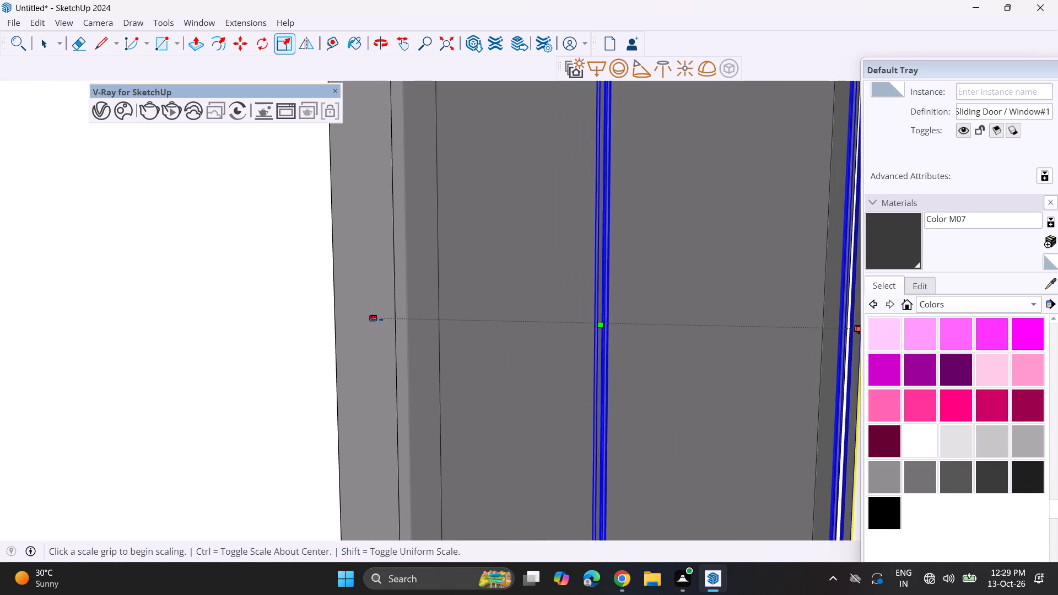
click(401, 322)
Widen the inner sliding window on the same floor to the edge of the central pier.
scroll(391, 290, down, 11)
shift+middle_drag(390, 291, 297, 323)
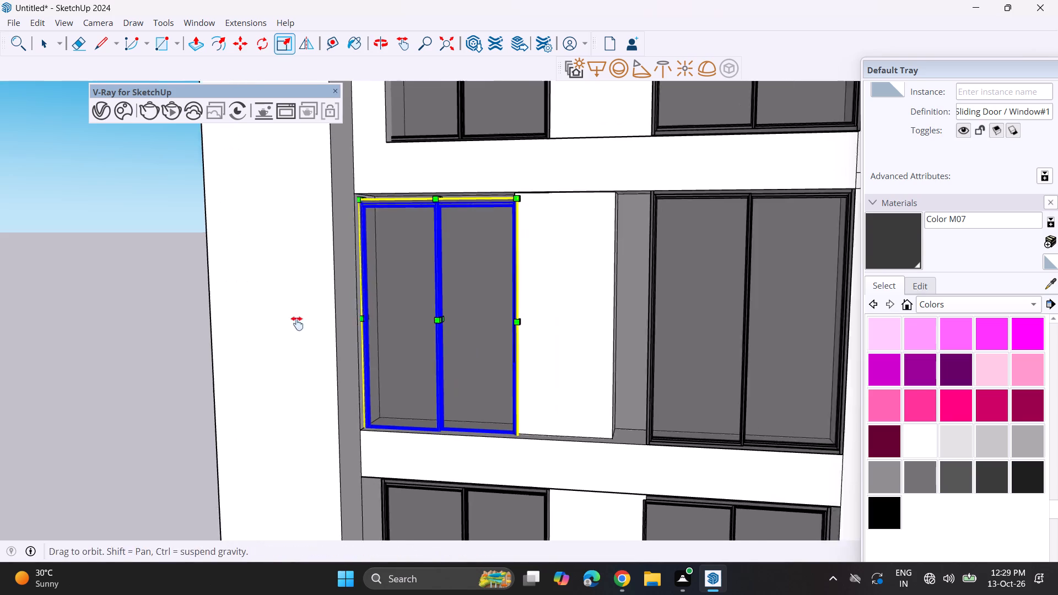
shift+middle_drag(297, 323, 279, 323)
scroll(263, 322, down, 4)
middle_drag(420, 374, 543, 418)
key(space)
click(610, 398)
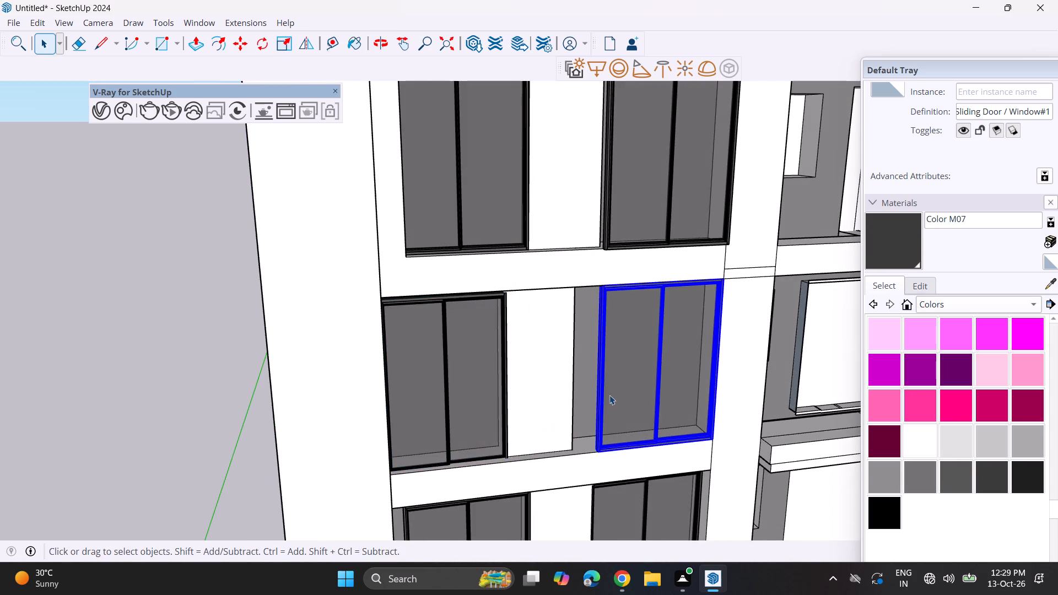
scroll(608, 389, up, 2)
click(285, 40)
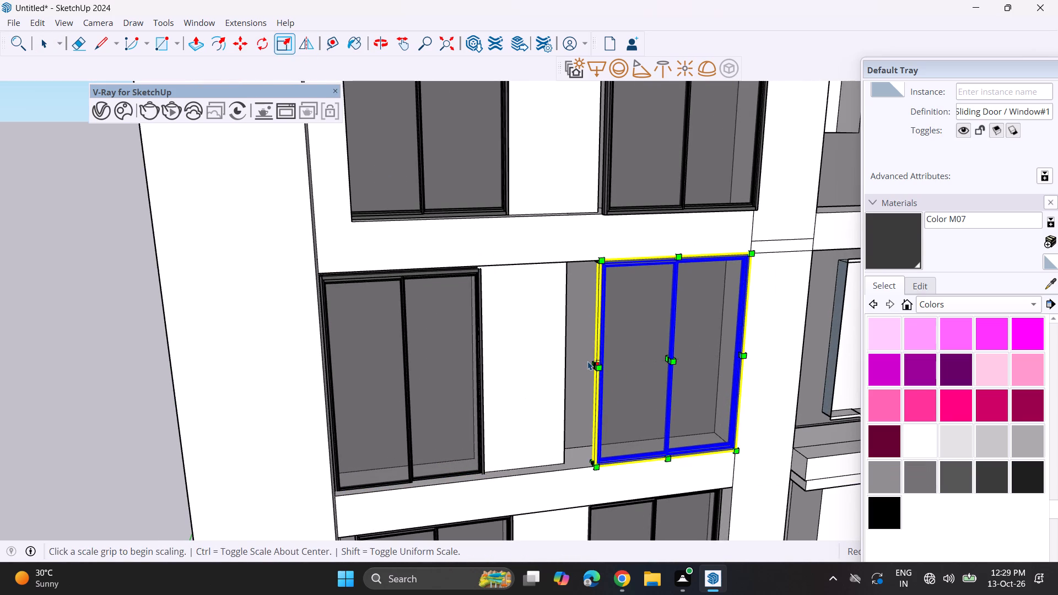
scroll(589, 362, up, 6)
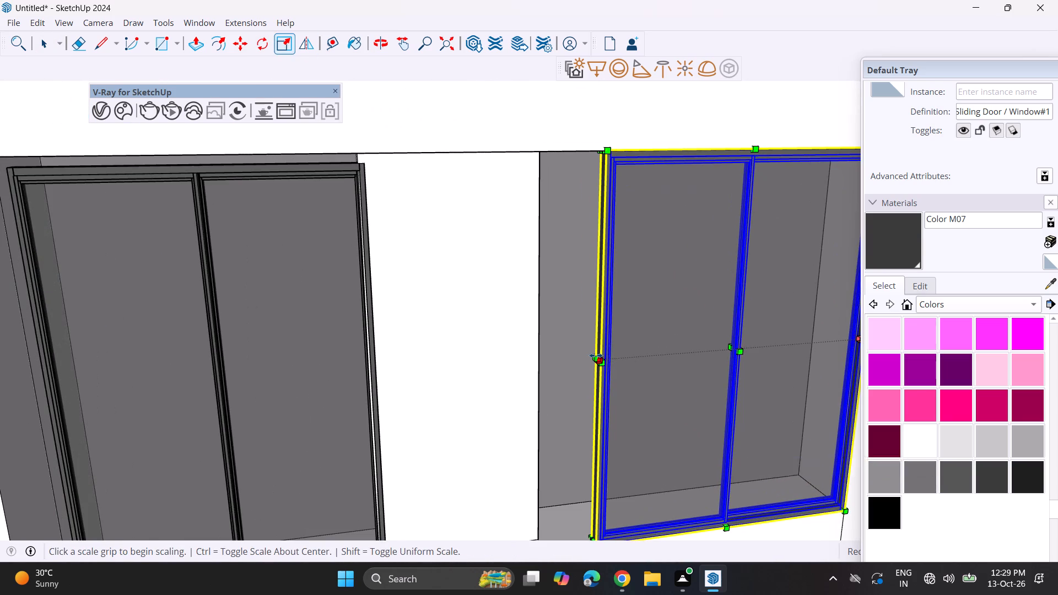
click(596, 355)
click(537, 383)
Narrow the outer sliding window on the next floor up to its opening's outer edge.
scroll(576, 325, down, 6)
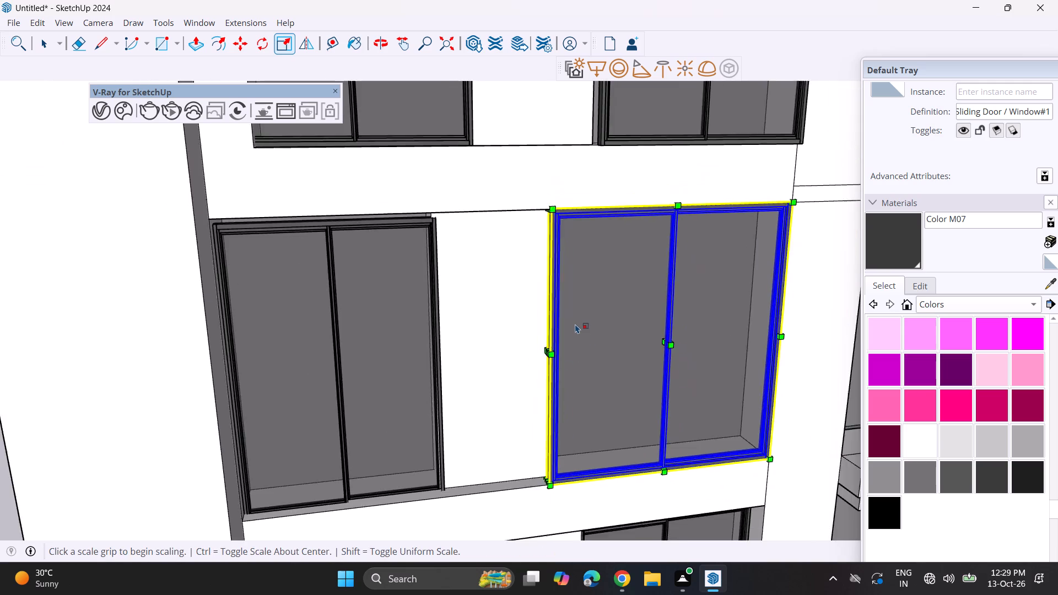
middle_drag(584, 323, 394, 266)
scroll(394, 266, down, 7)
shift+middle_drag(407, 248, 387, 398)
middle_drag(392, 367, 537, 390)
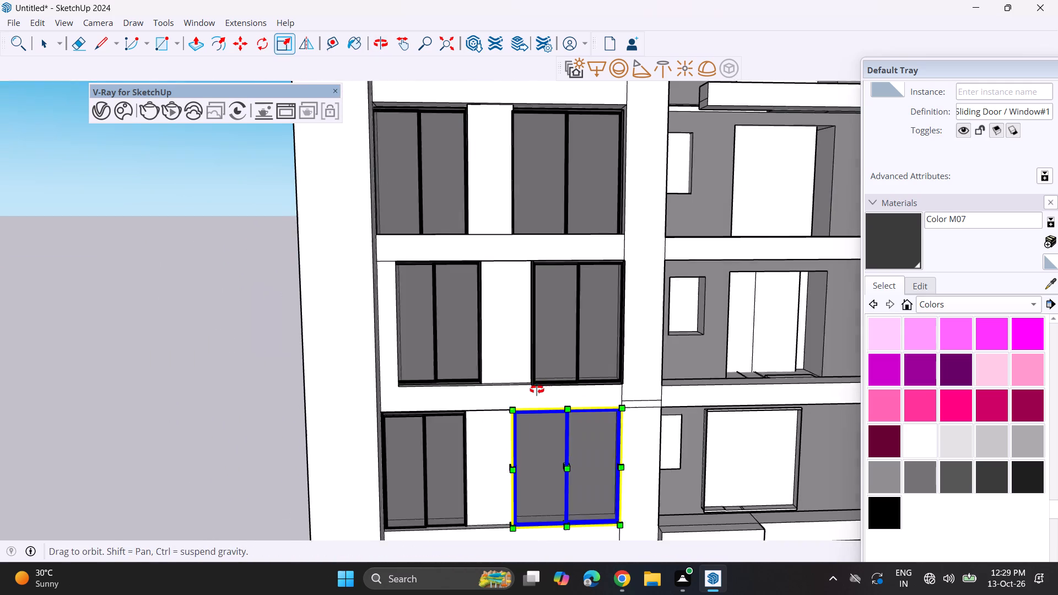
middle_drag(537, 390, 541, 384)
key(space)
click(434, 345)
middle_drag(424, 347, 428, 365)
scroll(424, 347, up, 2)
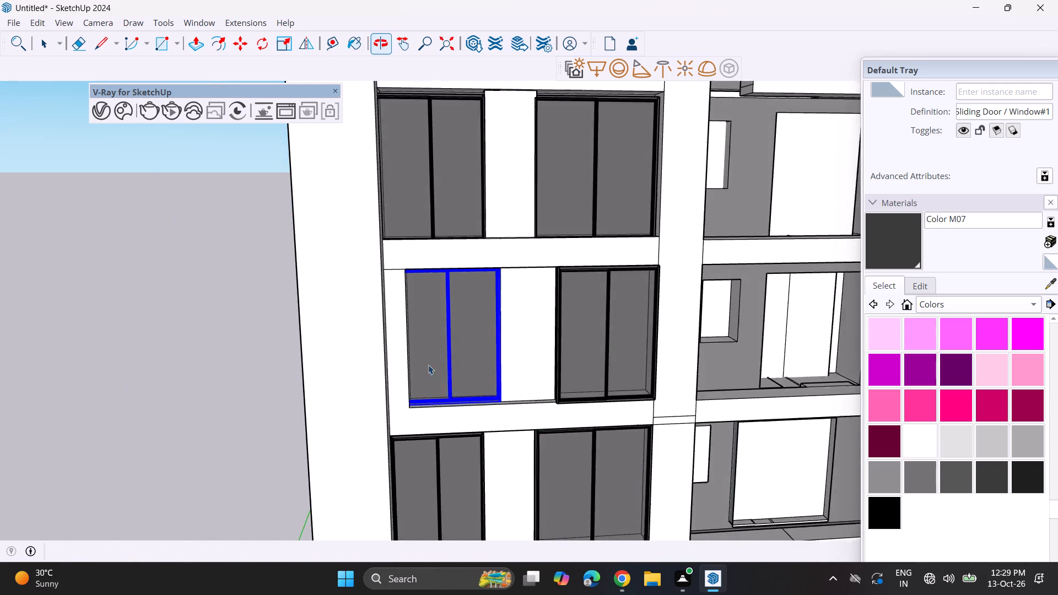
scroll(428, 365, up, 2)
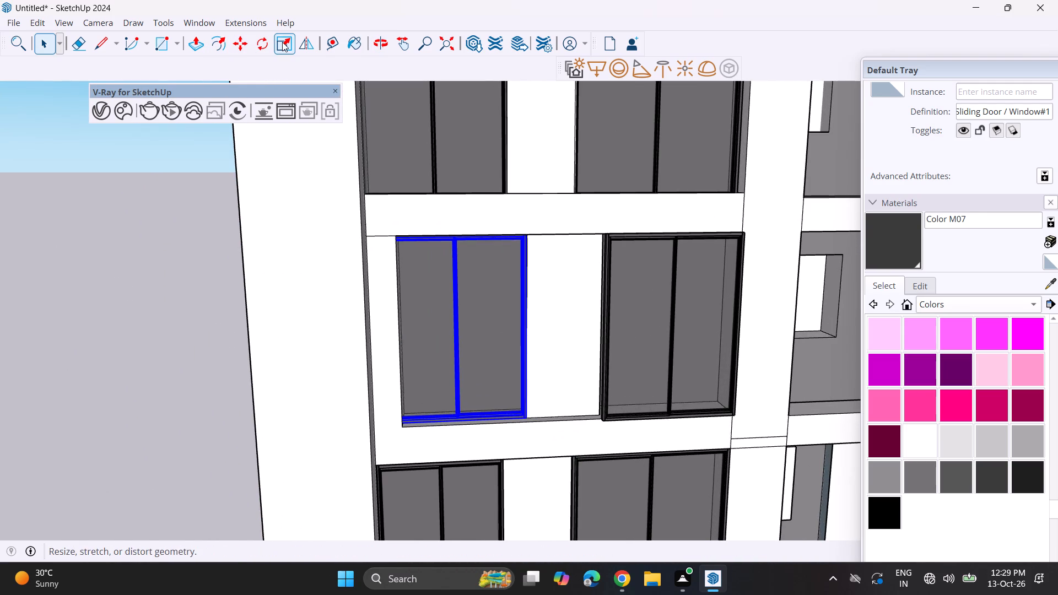
click(282, 42)
middle_drag(454, 386, 403, 446)
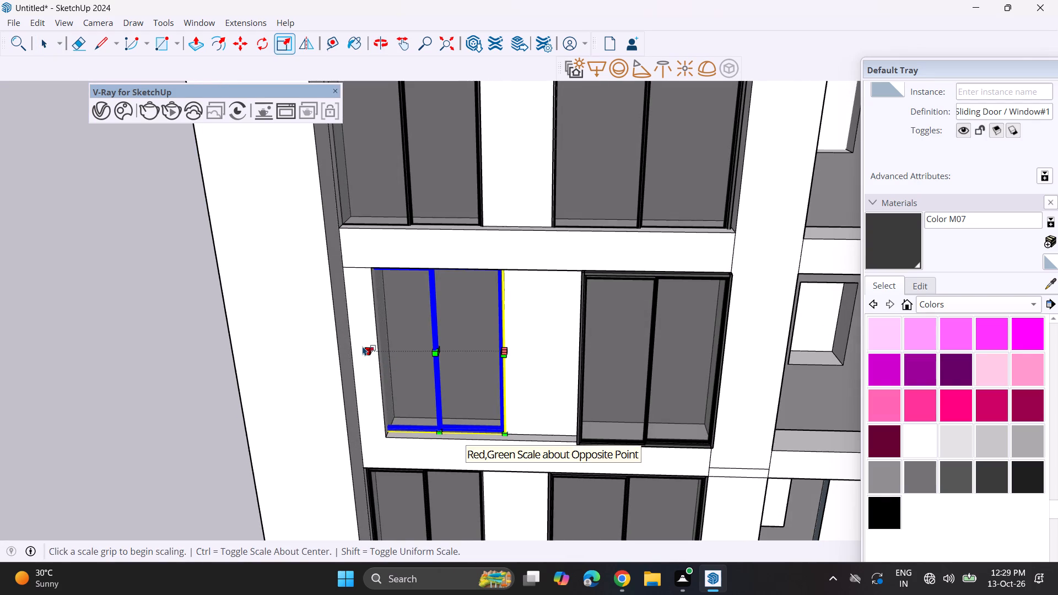
click(363, 346)
click(381, 352)
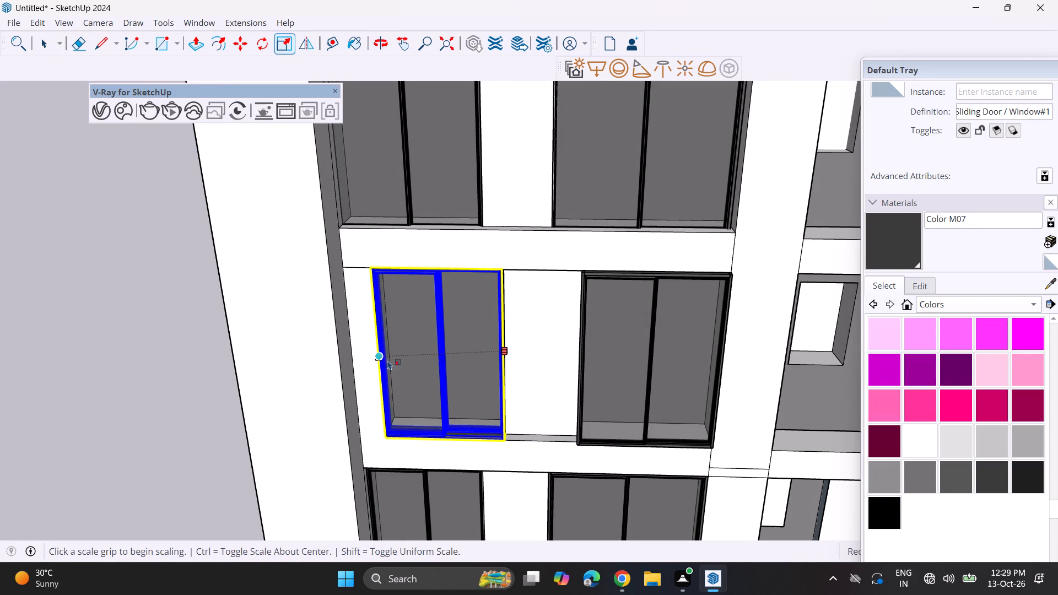
Narrow the inner sliding window two floors further up so its side meets the edge of the central pier.
scroll(414, 357, down, 5)
shift+middle_drag(434, 301, 423, 434)
shift+middle_drag(472, 270, 454, 367)
middle_drag(474, 350, 577, 390)
key(space)
click(579, 348)
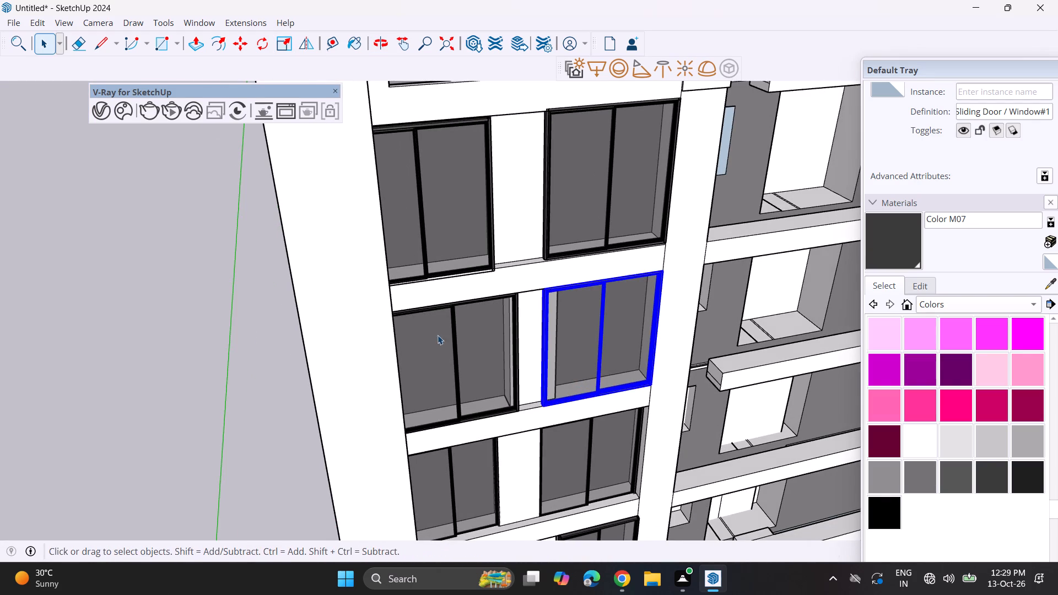
click(278, 40)
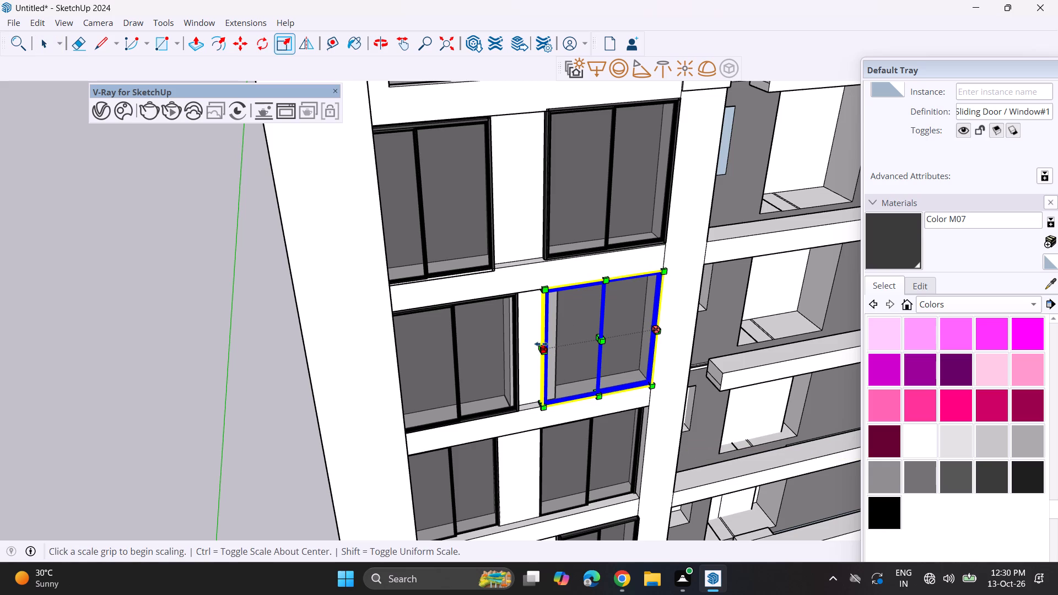
click(541, 344)
click(557, 343)
Narrow the outer sliding window on the next floor up from its outer side to clear the tower's corner wall.
middle_drag(657, 356, 575, 275)
scroll(514, 211, down, 1)
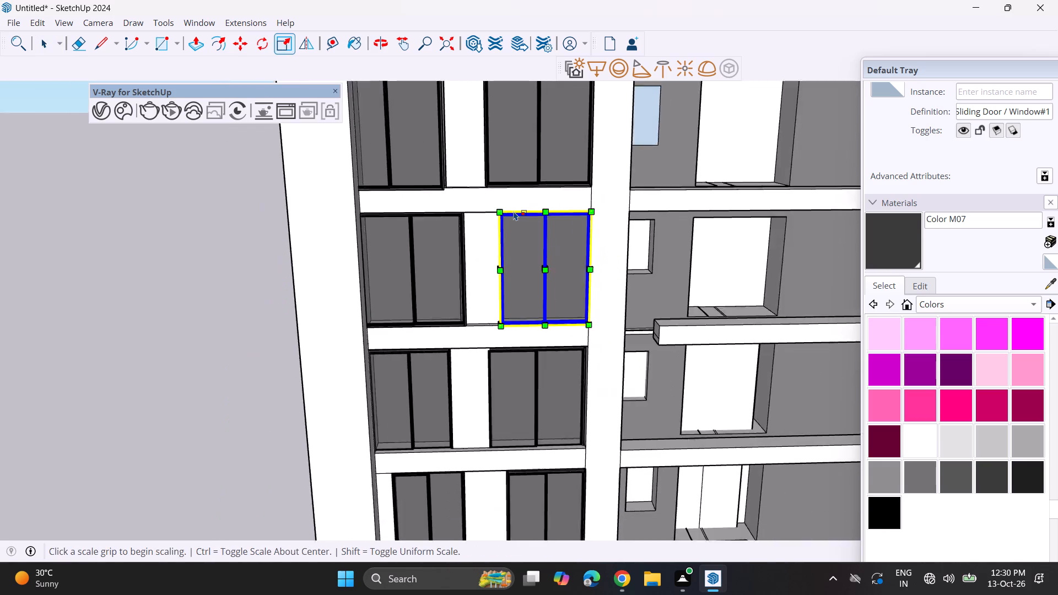
scroll(514, 211, down, 3)
shift+middle_drag(509, 205, 531, 425)
key(space)
click(453, 387)
middle_drag(452, 394, 381, 367)
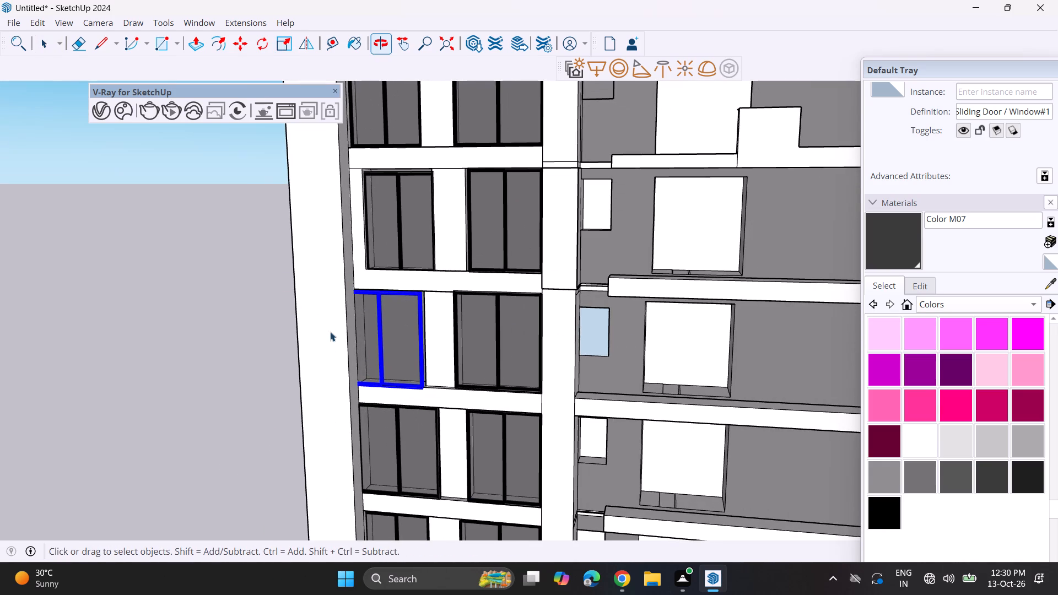
click(283, 39)
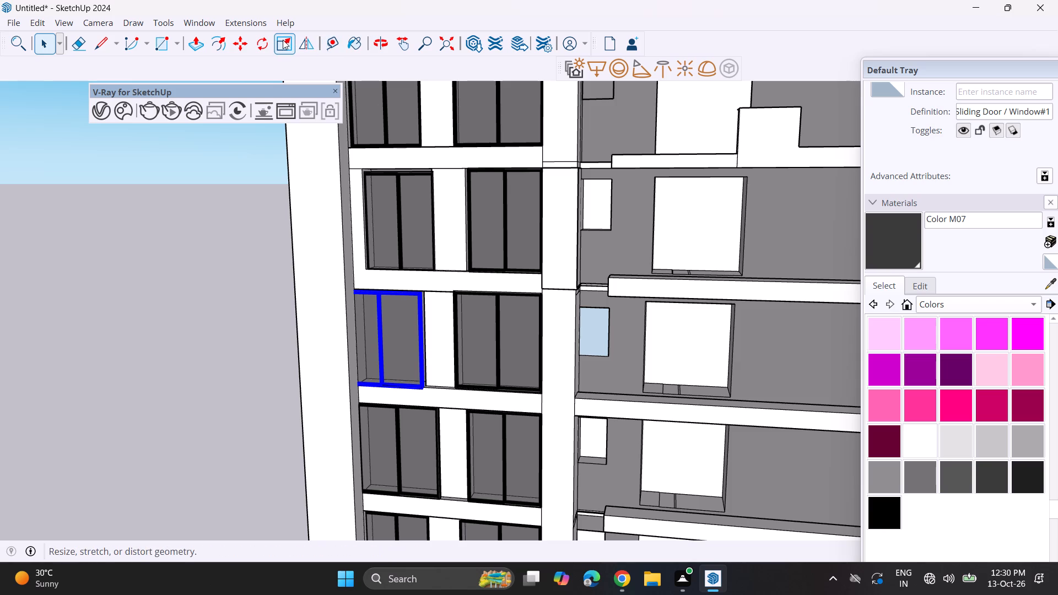
scroll(358, 443, up, 3)
scroll(282, 457, up, 2)
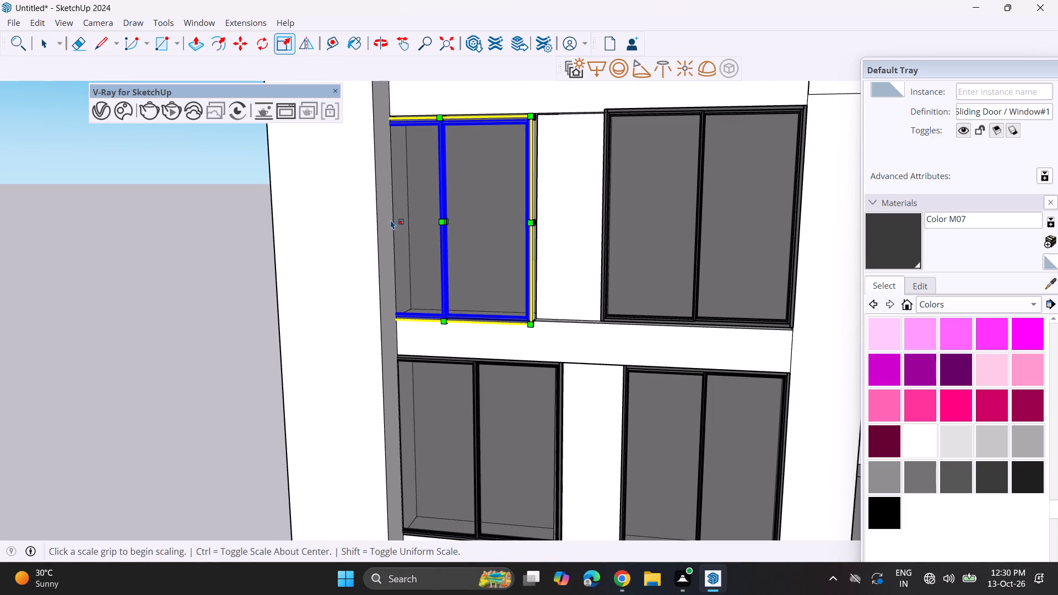
shift+middle_drag(390, 222, 357, 303)
middle_drag(375, 285, 354, 339)
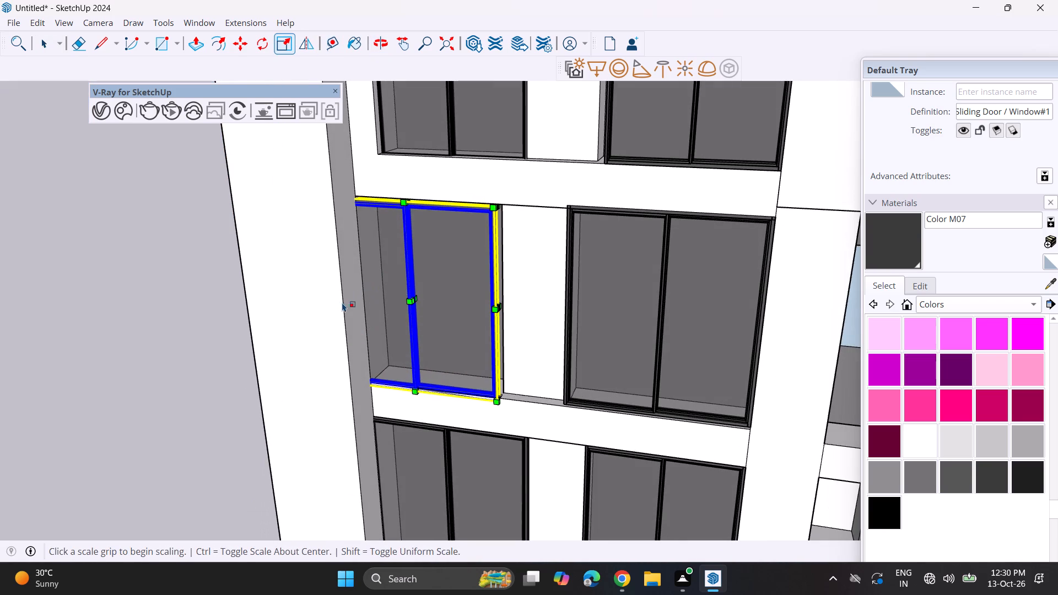
middle_drag(363, 300, 364, 369)
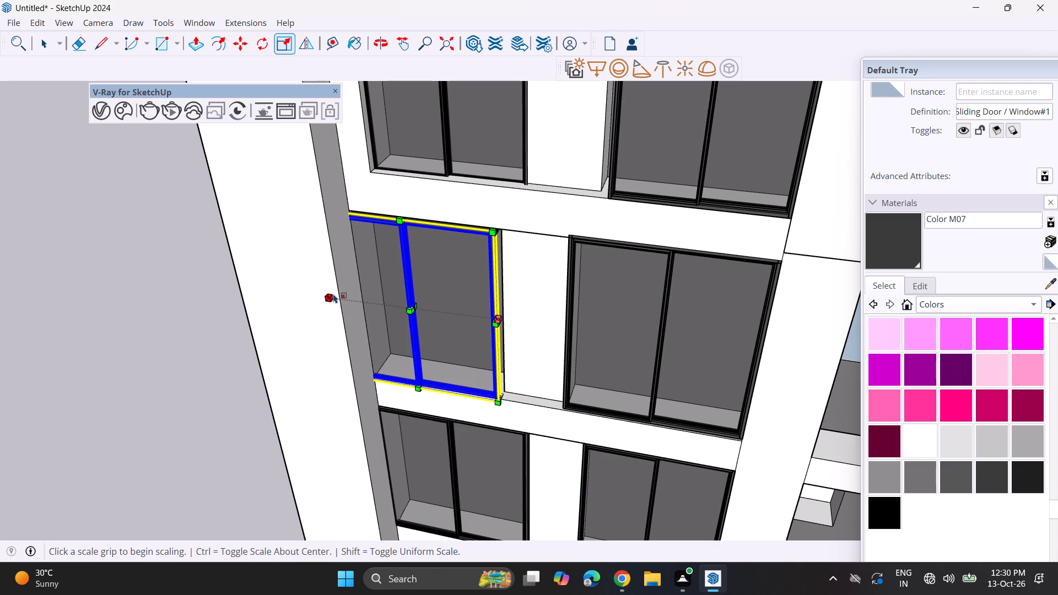
scroll(335, 293, up, 3)
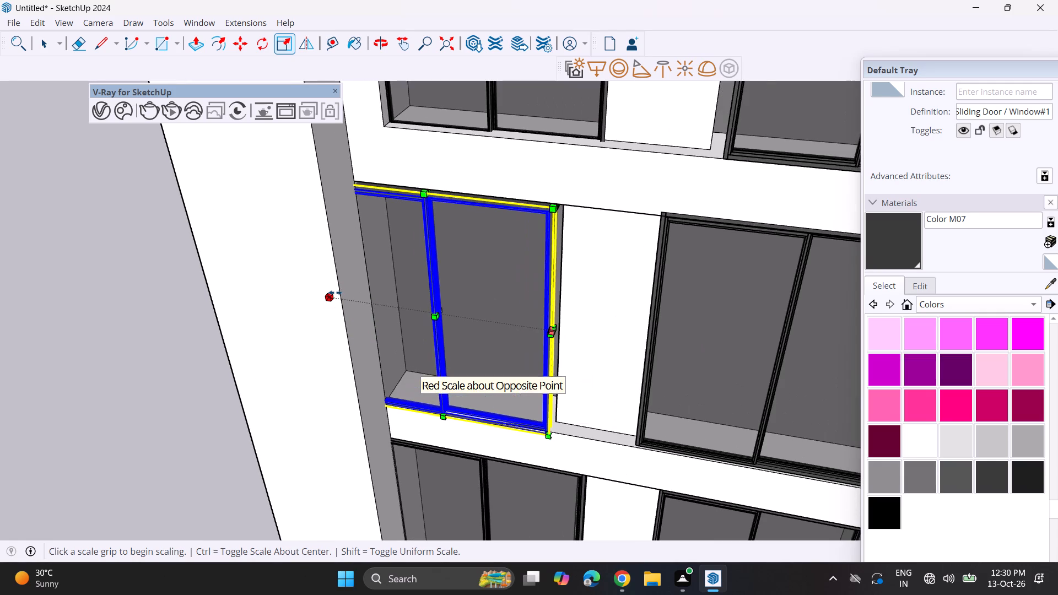
click(335, 293)
click(364, 303)
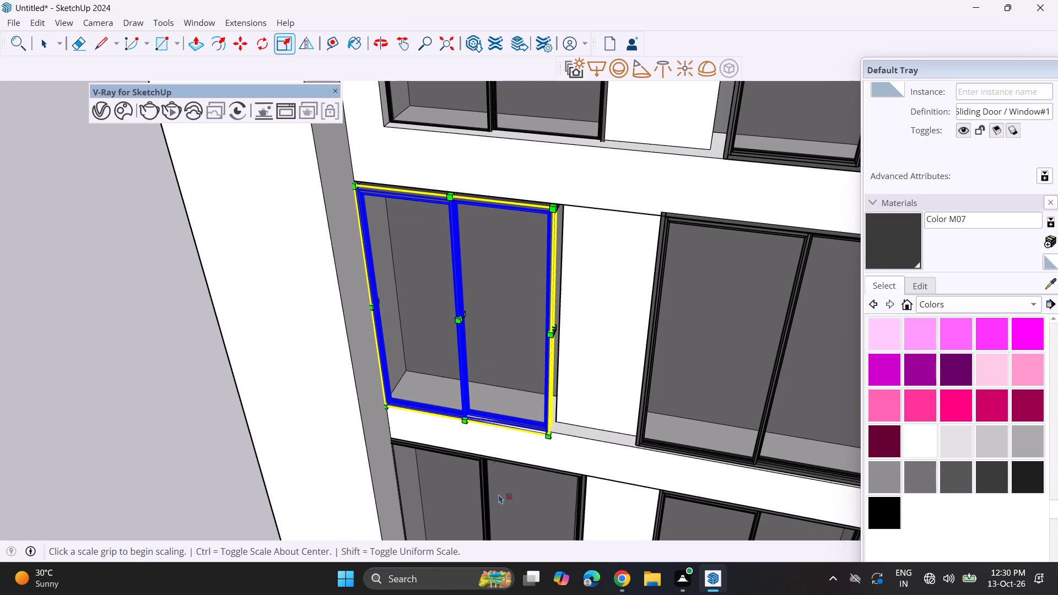
Move the narrowed outer sliding window by its lower corner to the opening's lower corner beside the central pier.
key(space)
text(M)
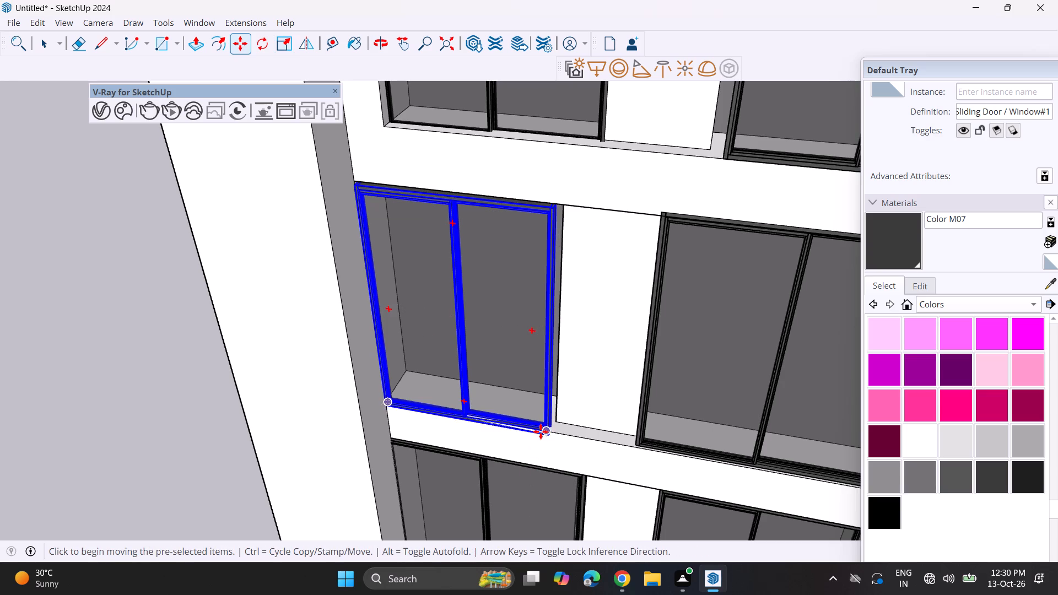
click(541, 431)
click(552, 421)
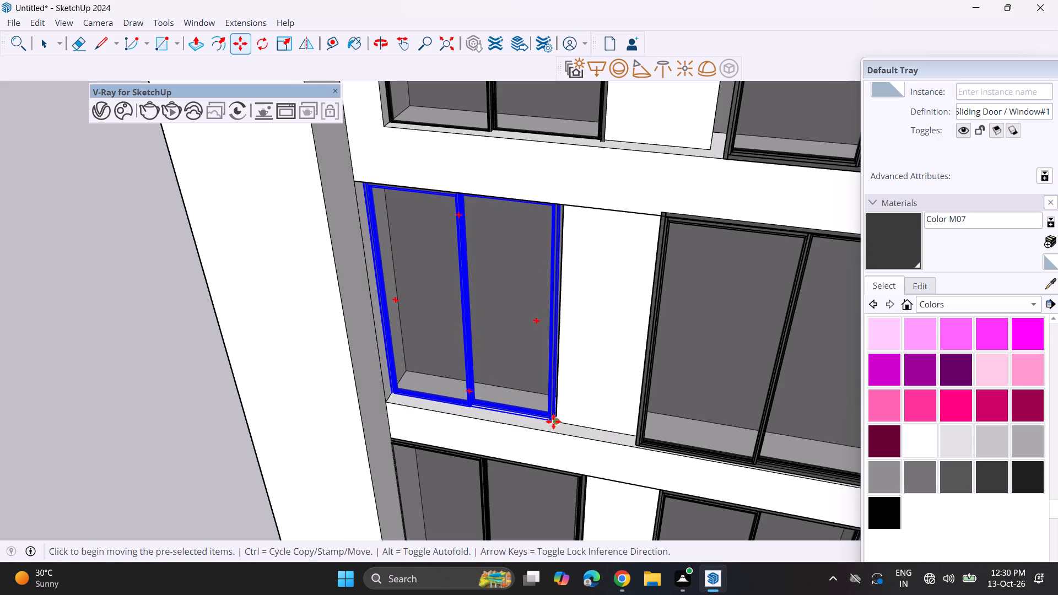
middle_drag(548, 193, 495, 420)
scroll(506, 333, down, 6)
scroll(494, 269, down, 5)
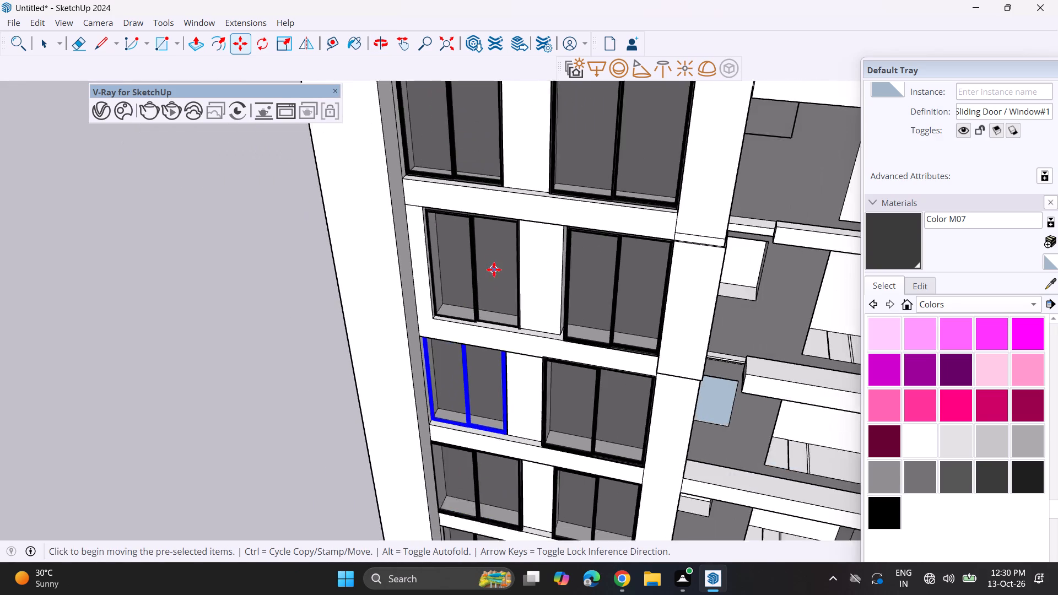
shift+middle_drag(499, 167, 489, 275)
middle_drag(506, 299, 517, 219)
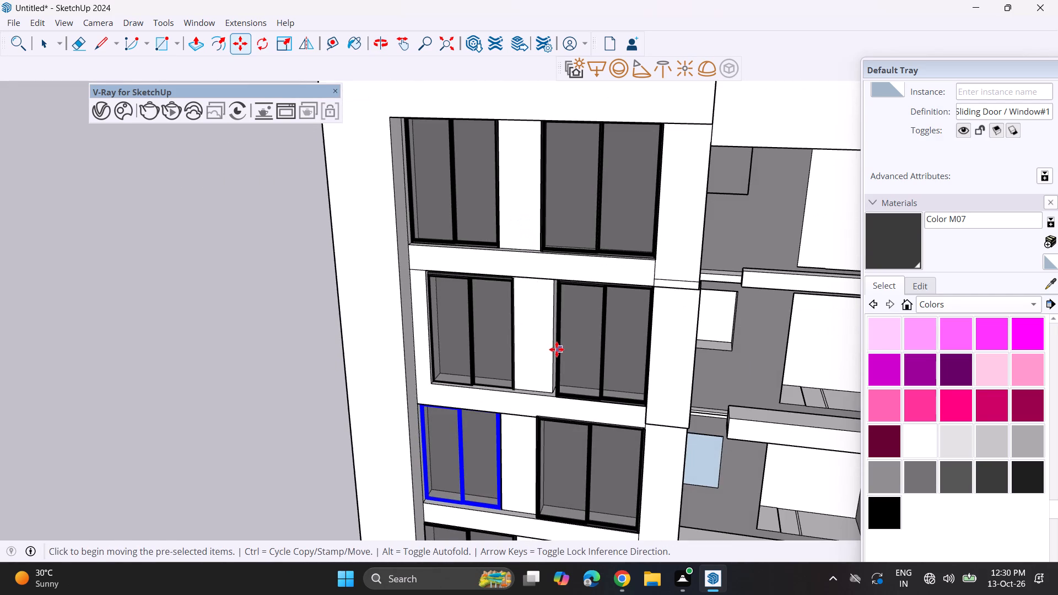
Deselect the sliding window and examine the whole tower from its front corner.
key(space)
click(184, 329)
scroll(209, 320, down, 7)
middle_drag(306, 440, 306, 271)
scroll(299, 274, down, 8)
shift+middle_drag(317, 482, 408, 358)
middle_click(289, 432)
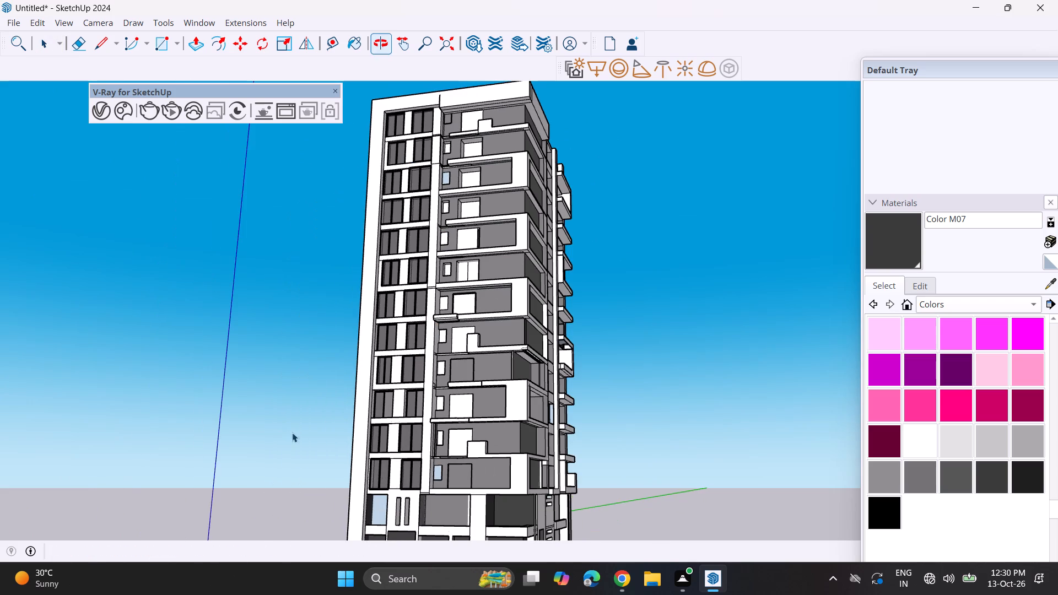
middle_drag(343, 430, 290, 450)
scroll(226, 420, down, 2)
shift+middle_drag(299, 435, 299, 378)
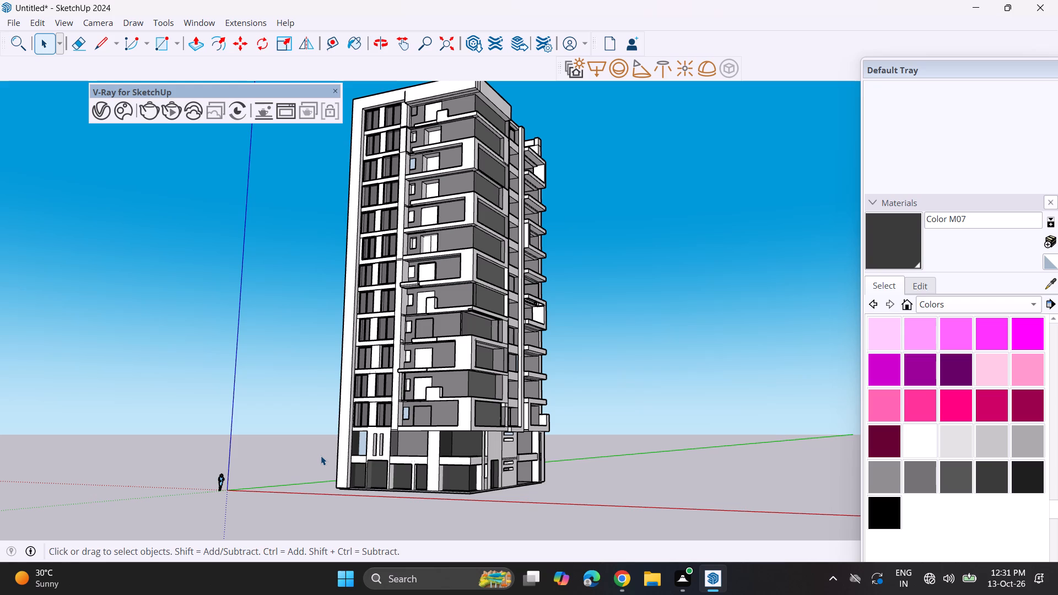
middle_drag(476, 388, 443, 429)
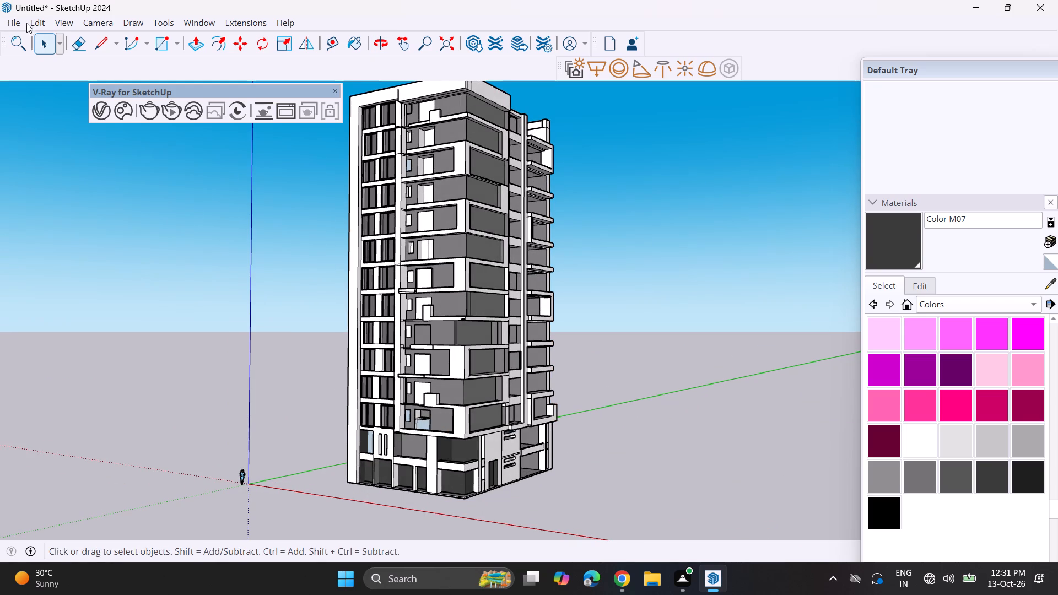
Open the import dialog and look through the Downloads folder for a sliding door model to use in the facade openings.
click(7, 21)
click(56, 217)
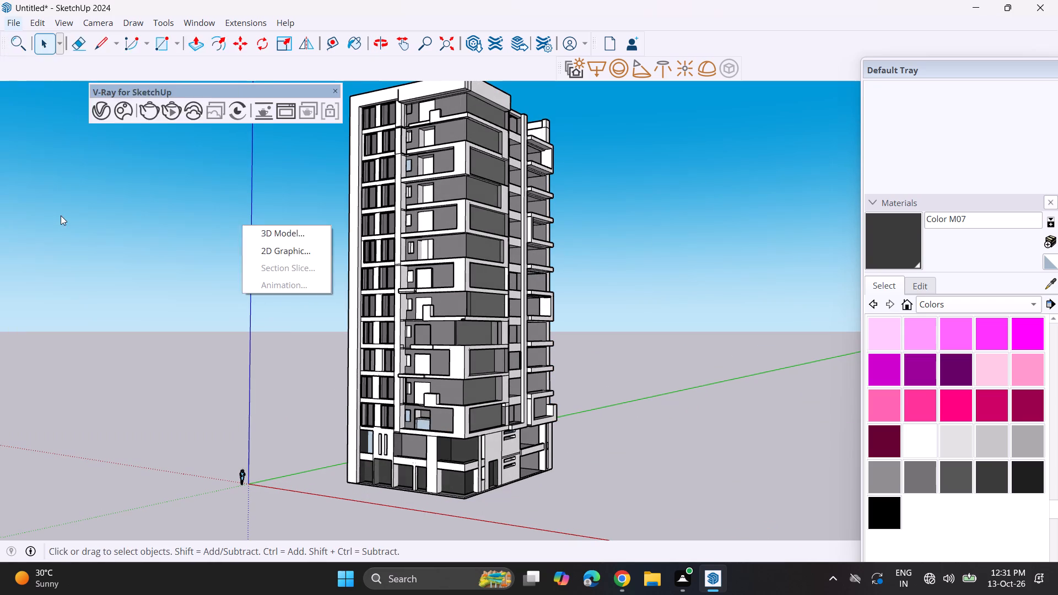
scroll(262, 179, down, 6)
scroll(245, 213, up, 5)
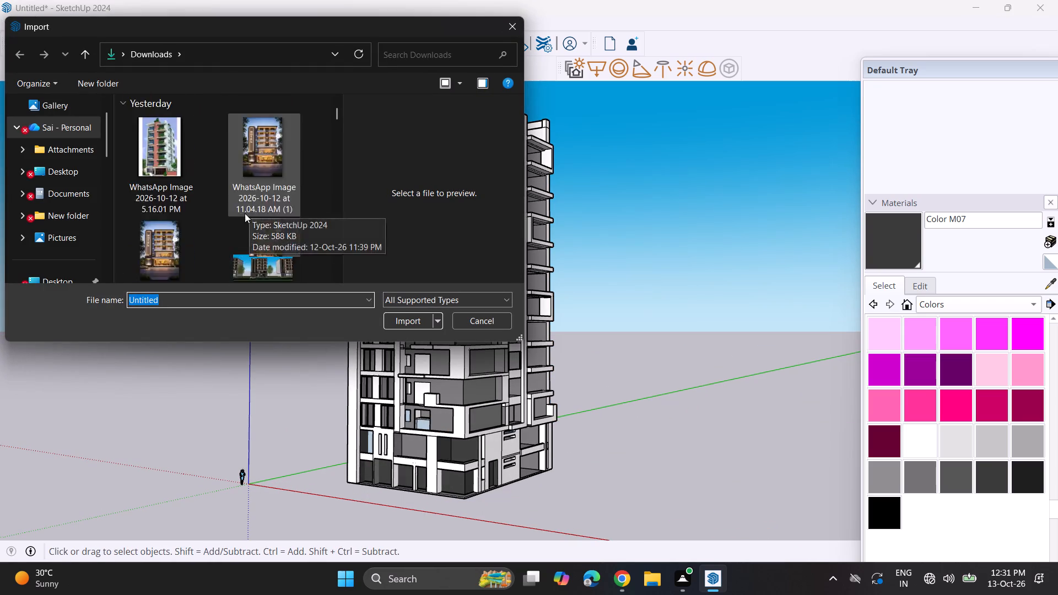
scroll(245, 213, up, 3)
scroll(245, 213, down, 17)
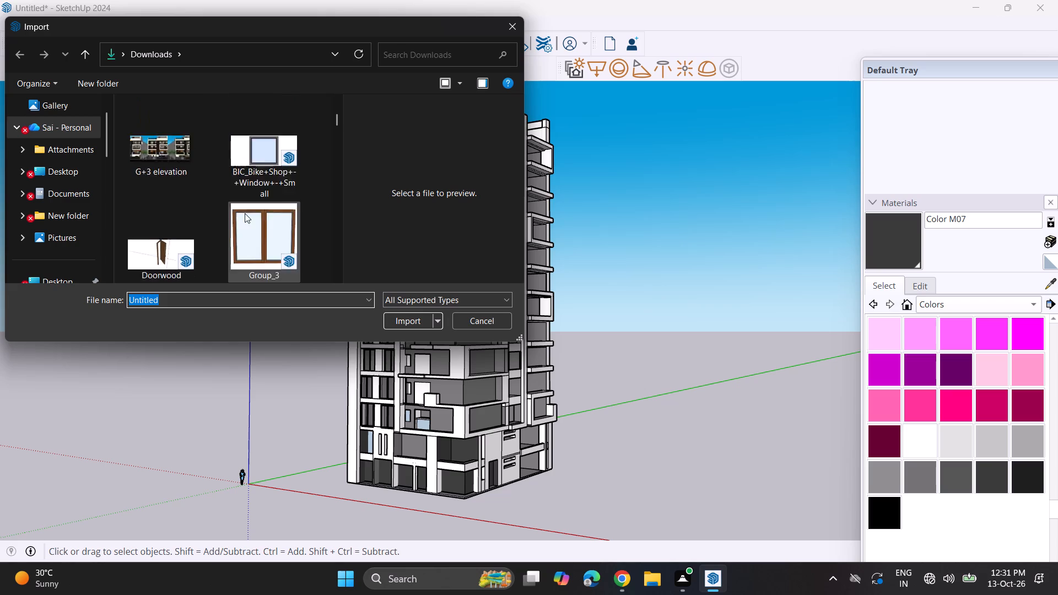
scroll(245, 213, down, 12)
scroll(245, 213, down, 15)
scroll(245, 213, up, 3)
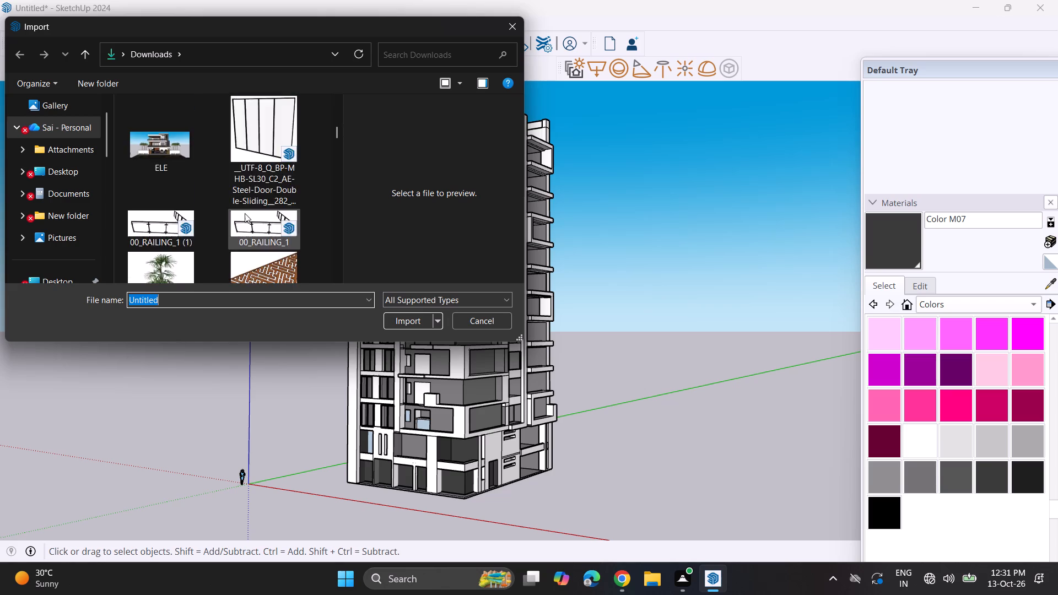
scroll(245, 213, down, 11)
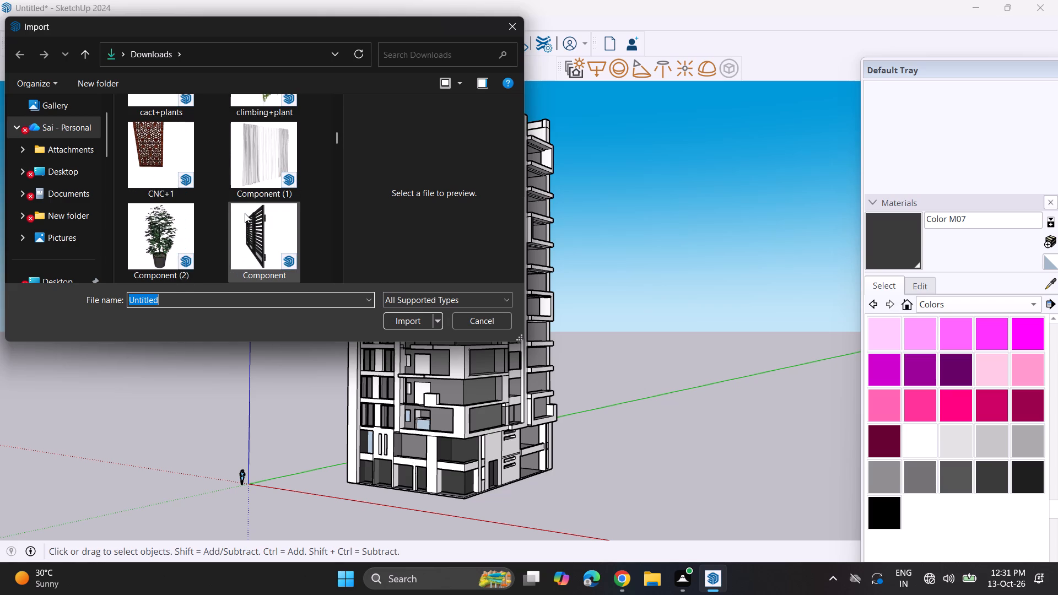
scroll(245, 213, down, 4)
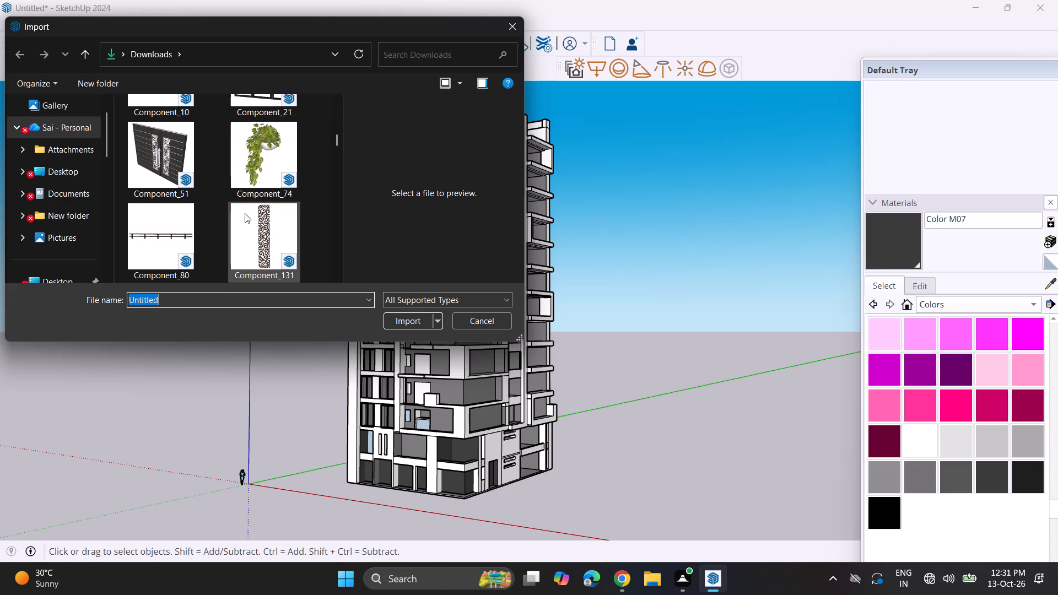
scroll(245, 213, down, 4)
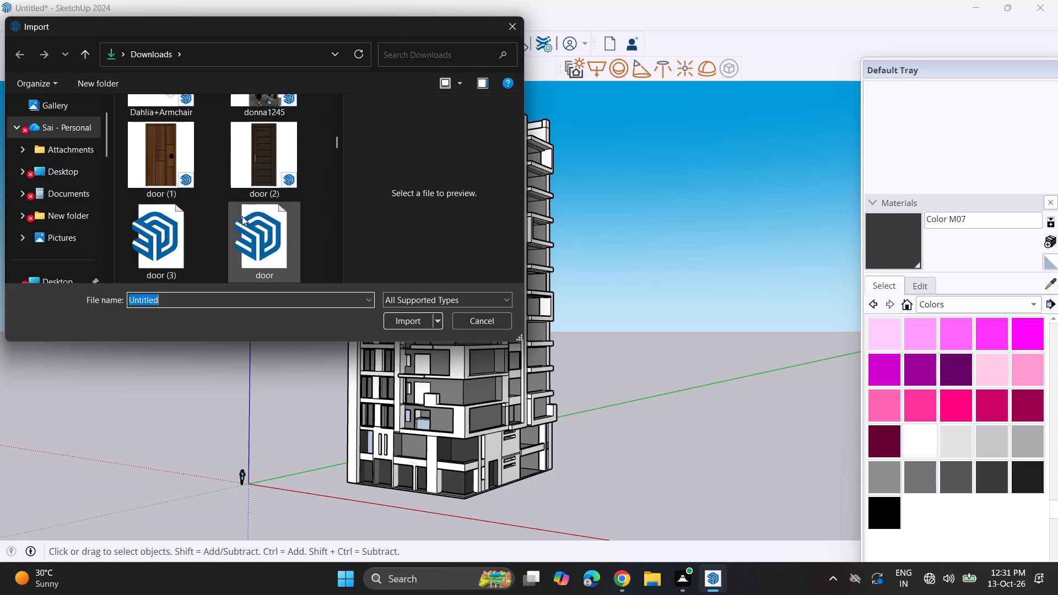
scroll(242, 216, down, 3)
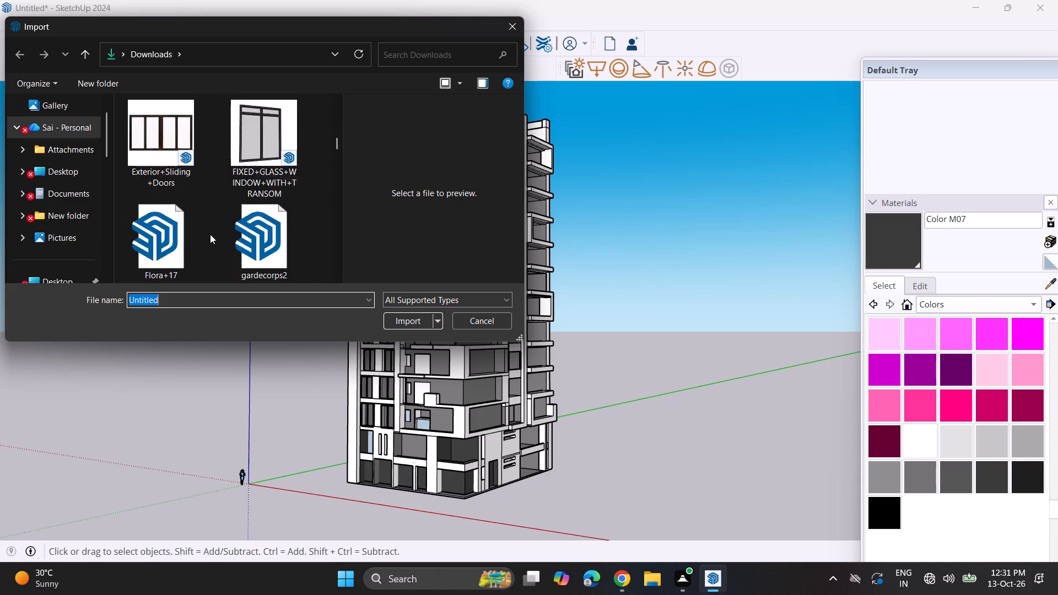
scroll(245, 214, down, 2)
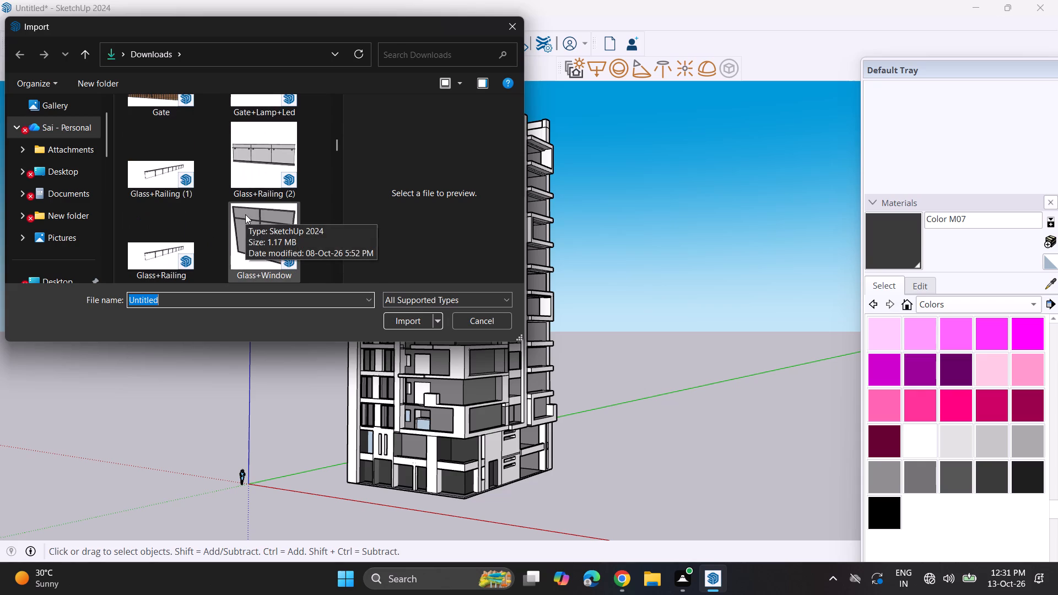
scroll(245, 214, down, 5)
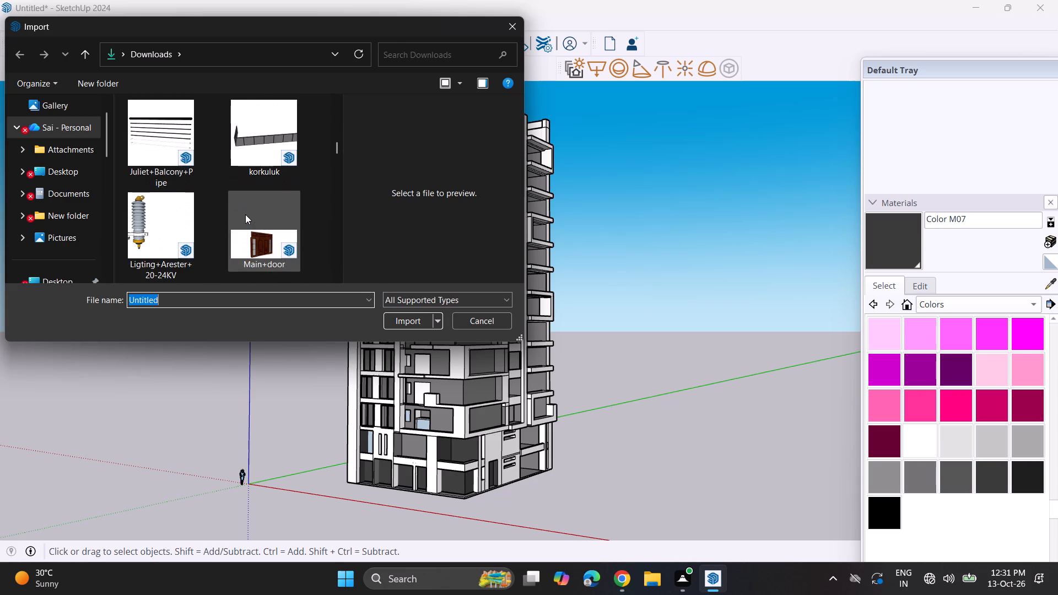
scroll(245, 214, down, 4)
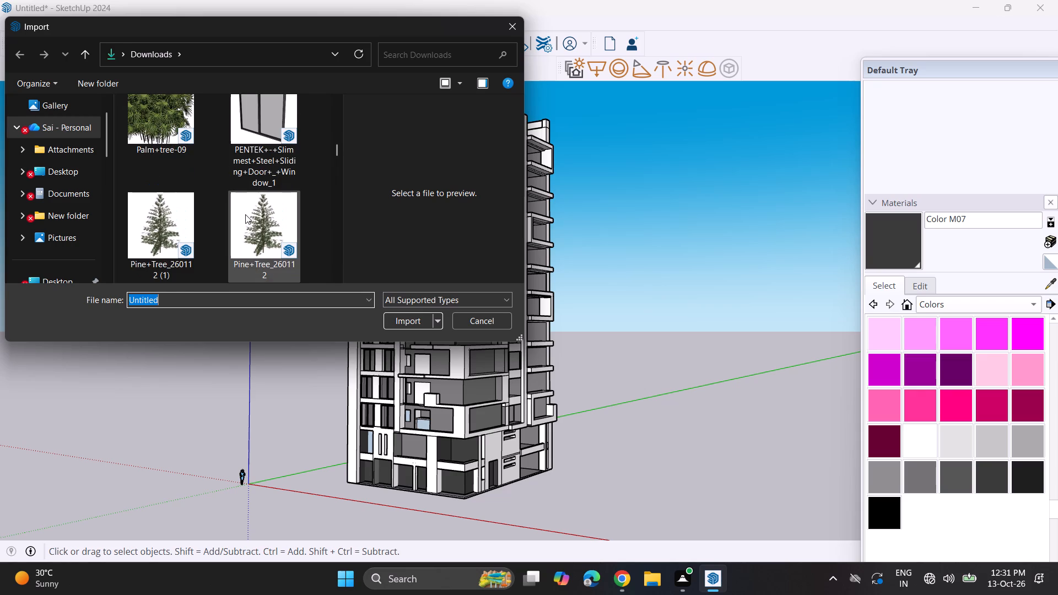
scroll(245, 214, down, 4)
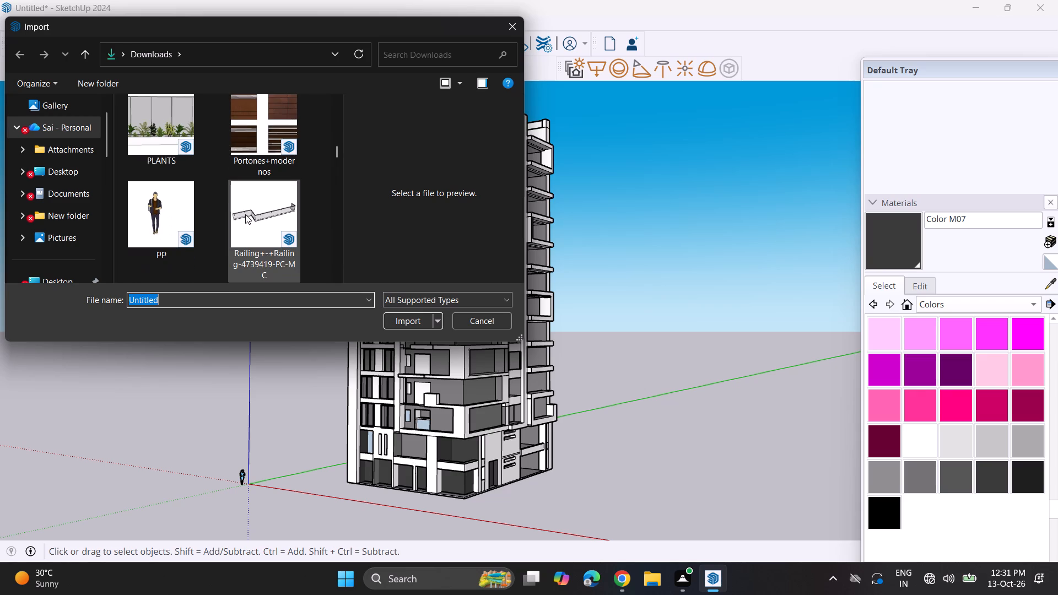
scroll(245, 214, down, 4)
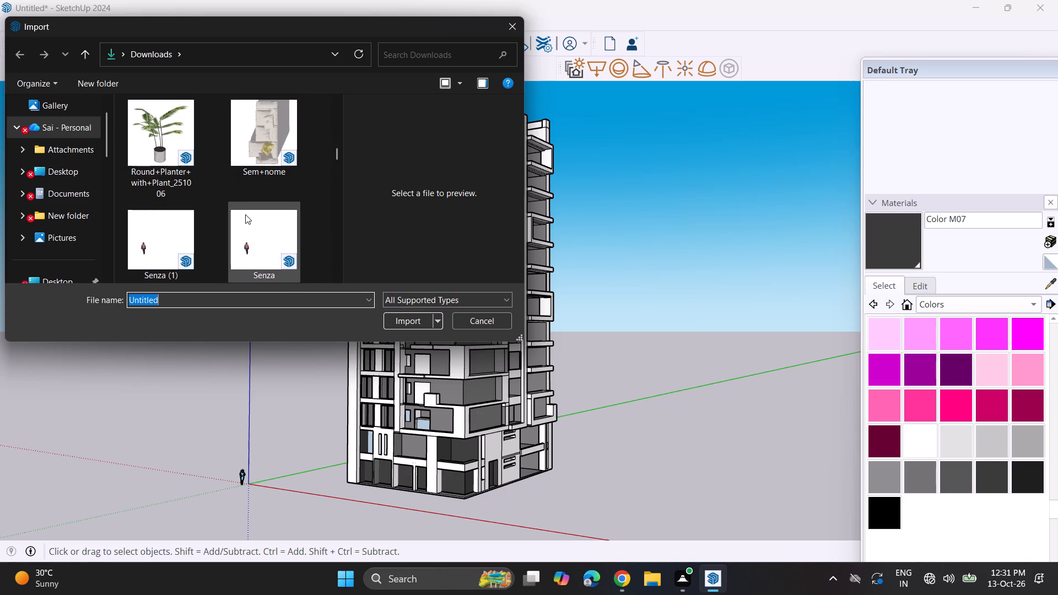
scroll(245, 214, down, 4)
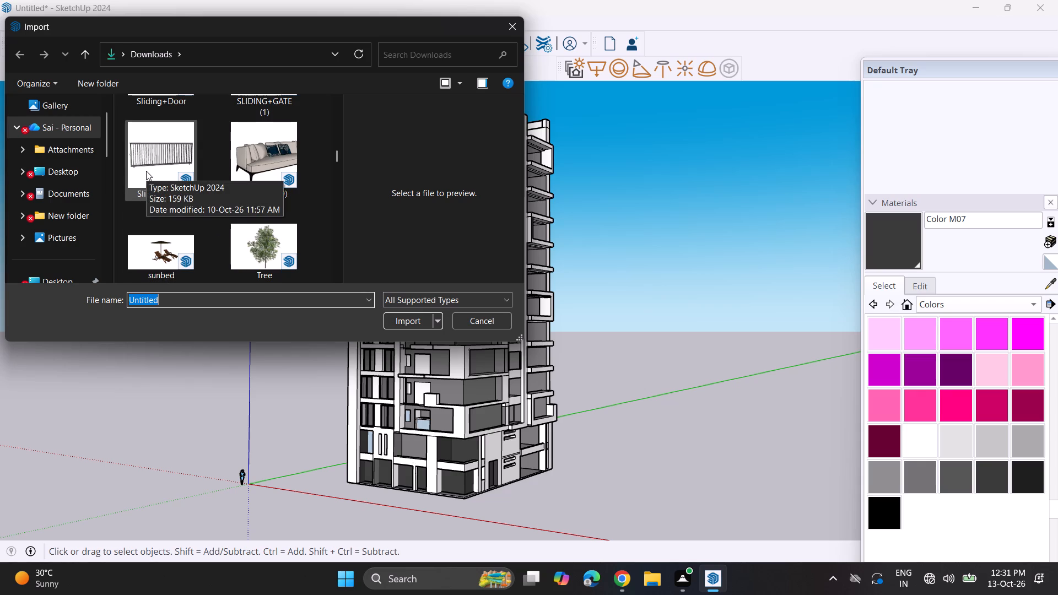
scroll(252, 158, down, 3)
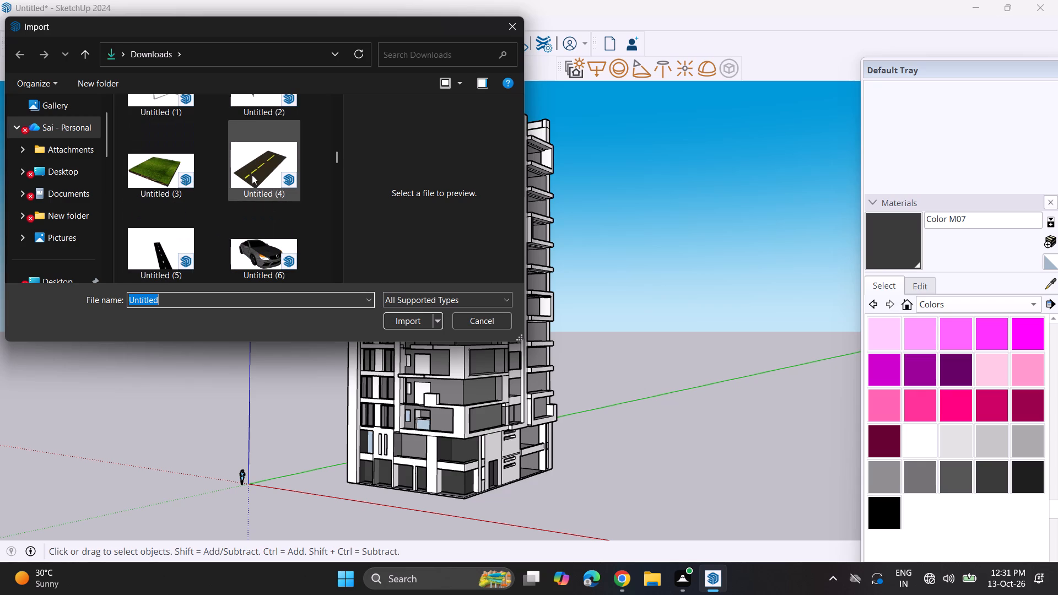
scroll(252, 175, down, 1)
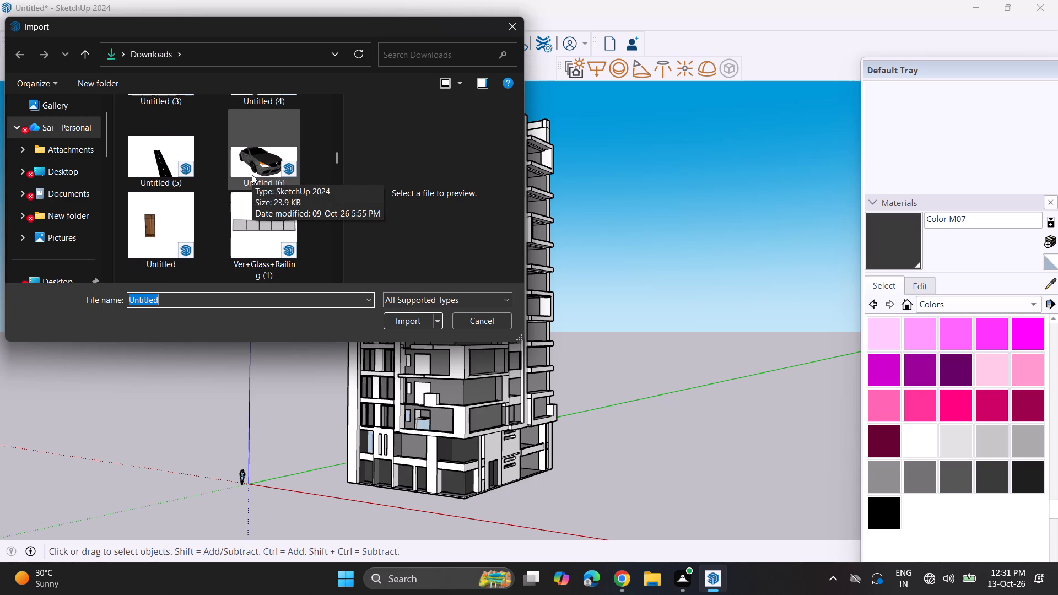
scroll(252, 175, down, 3)
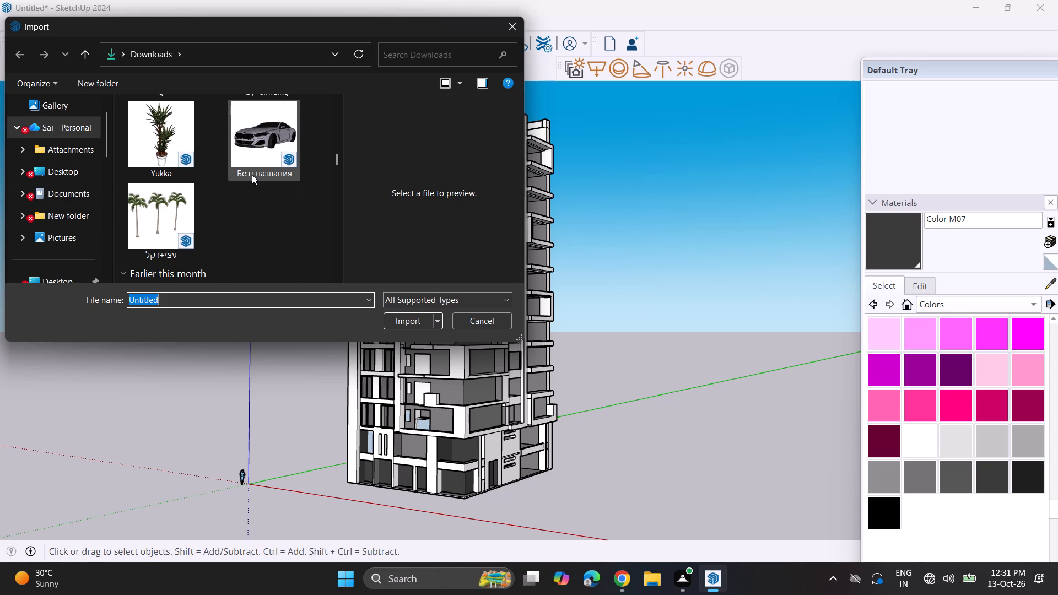
scroll(252, 175, down, 2)
scroll(252, 175, up, 1)
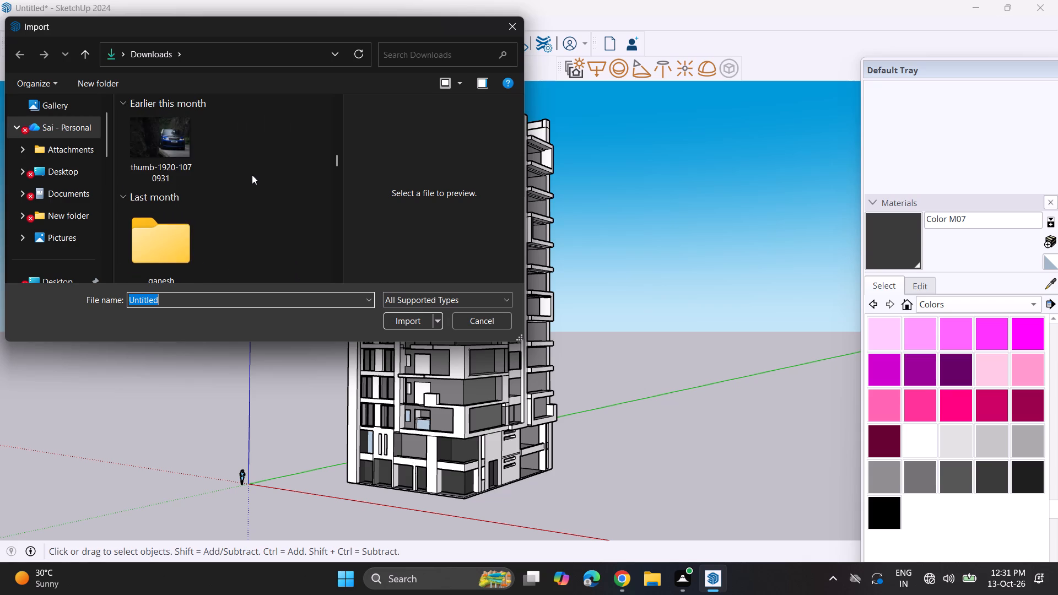
scroll(252, 175, up, 12)
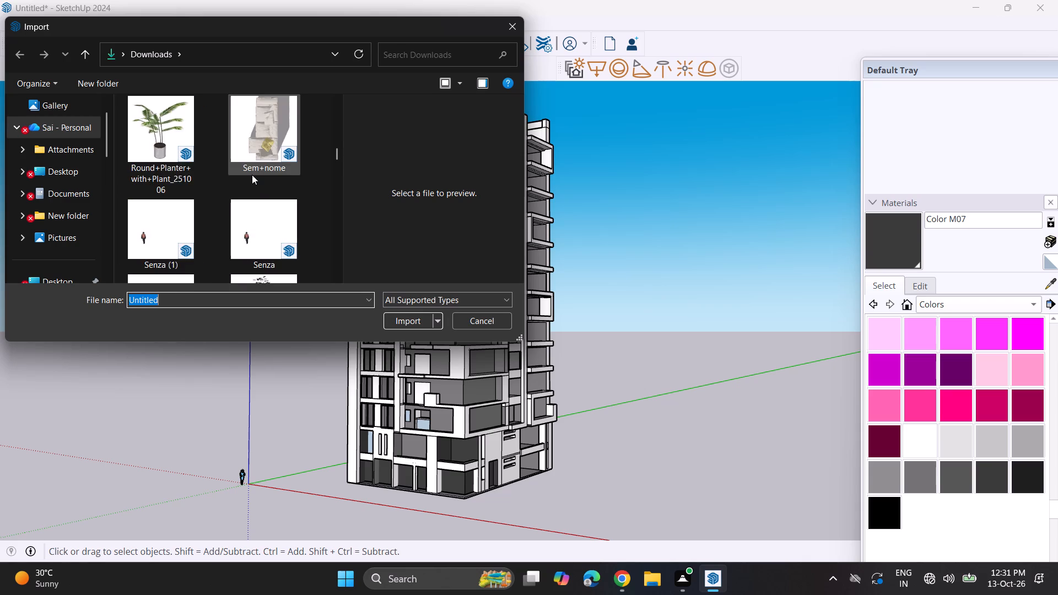
scroll(252, 175, up, 4)
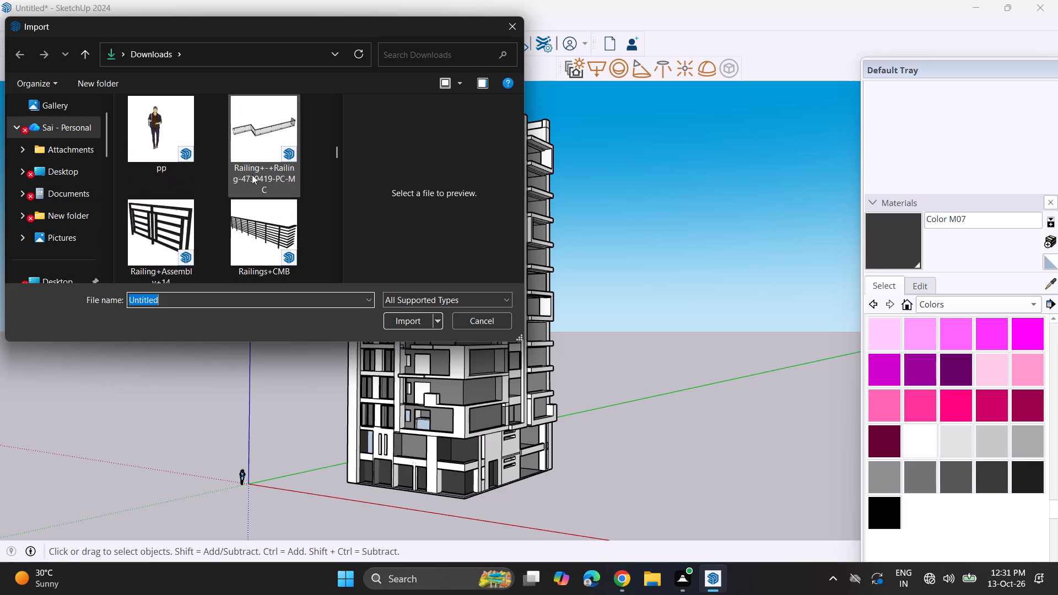
scroll(252, 175, down, 2)
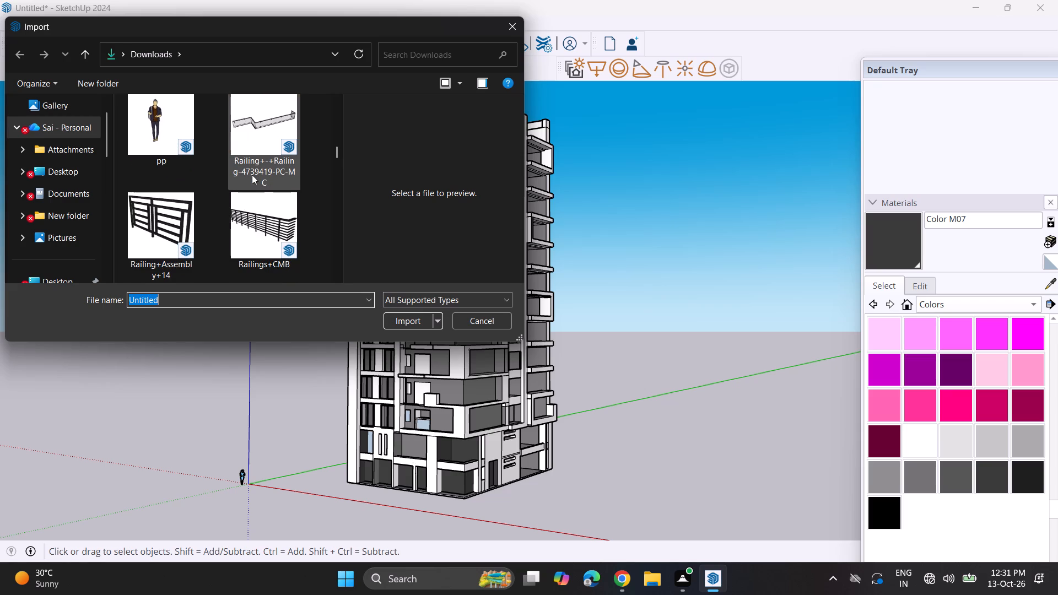
scroll(252, 175, up, 4)
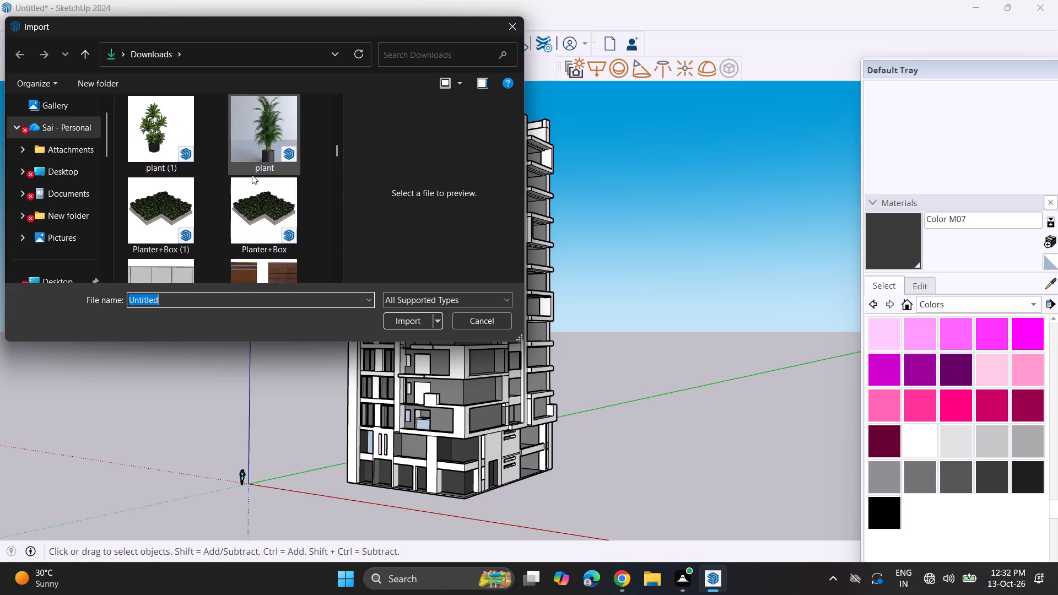
scroll(252, 175, up, 5)
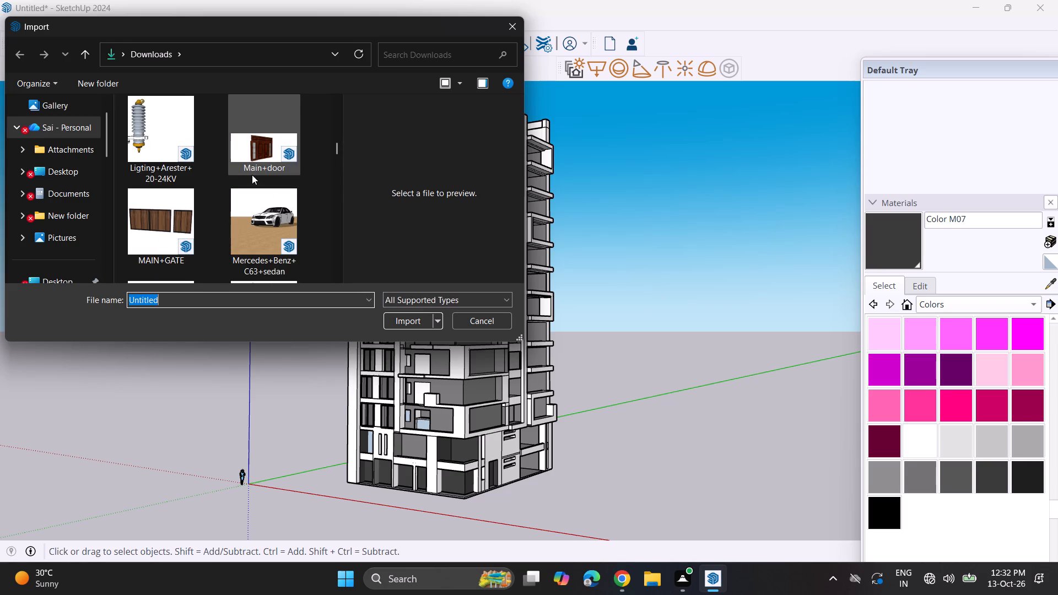
scroll(252, 175, up, 9)
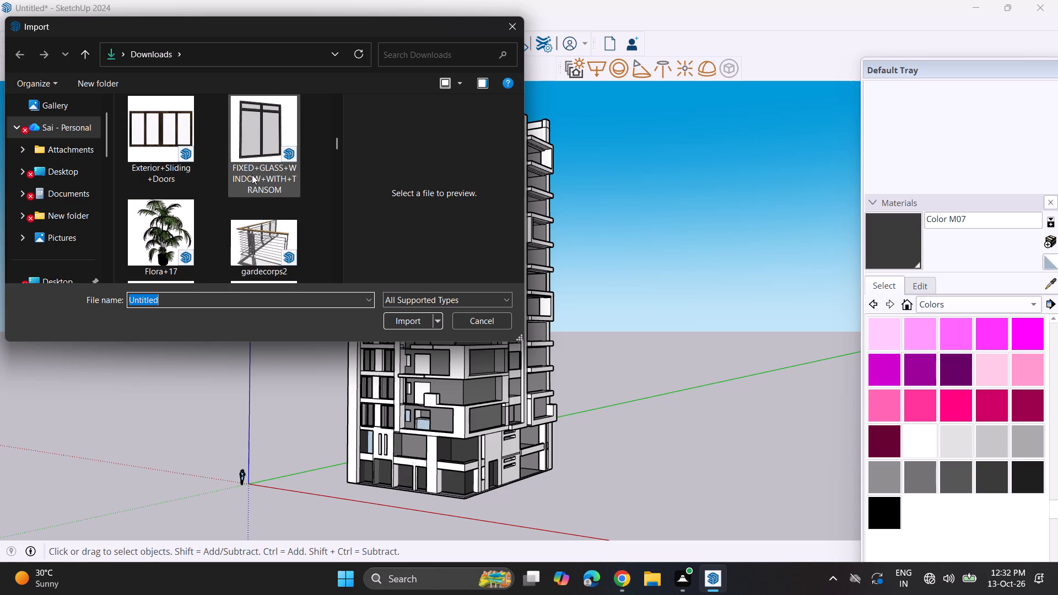
scroll(252, 175, up, 6)
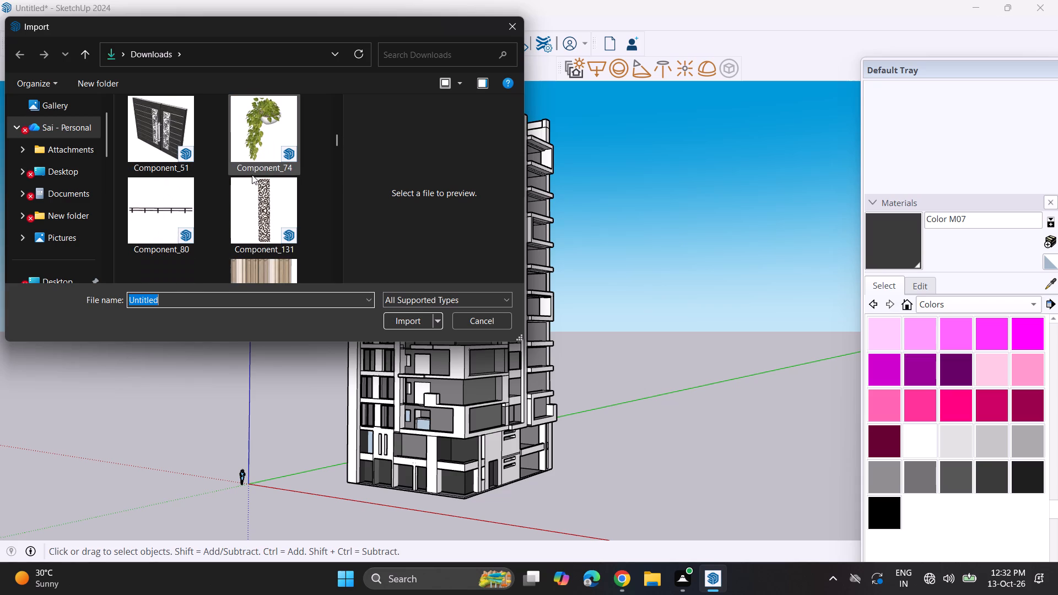
scroll(252, 175, down, 1)
scroll(252, 175, up, 4)
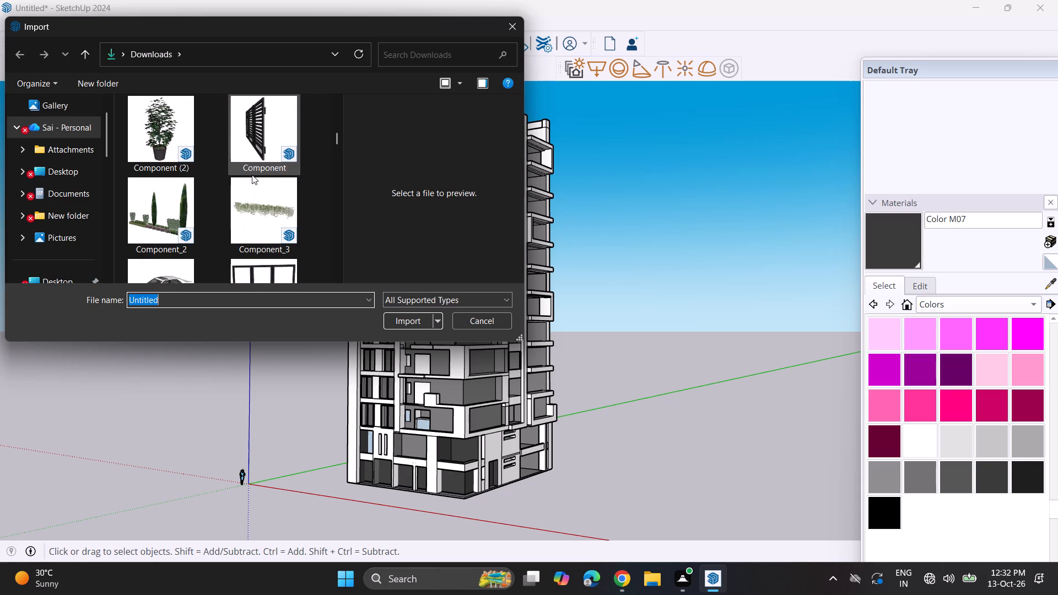
scroll(252, 175, up, 7)
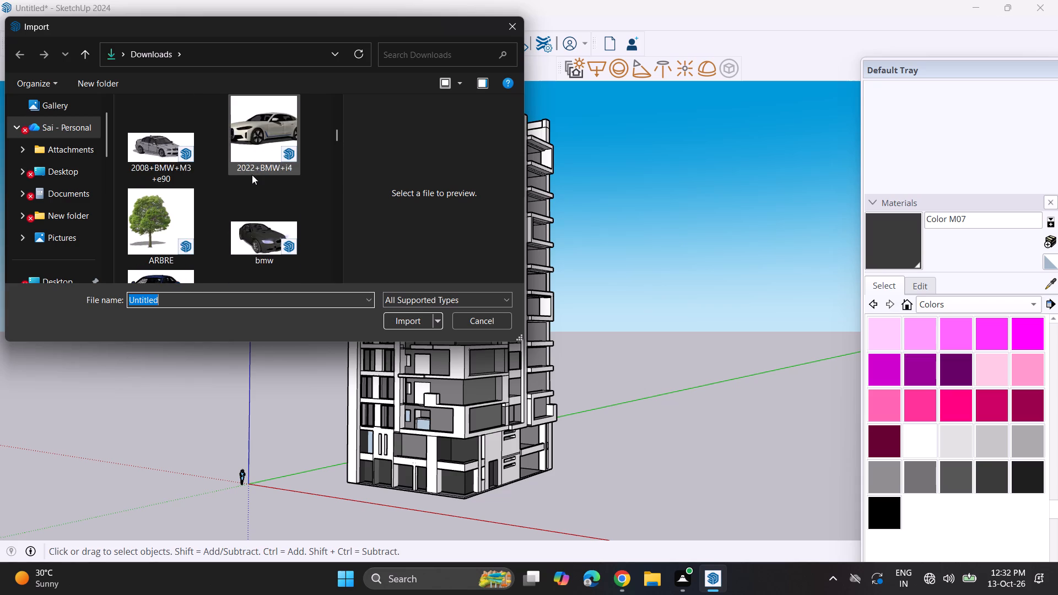
scroll(252, 175, up, 5)
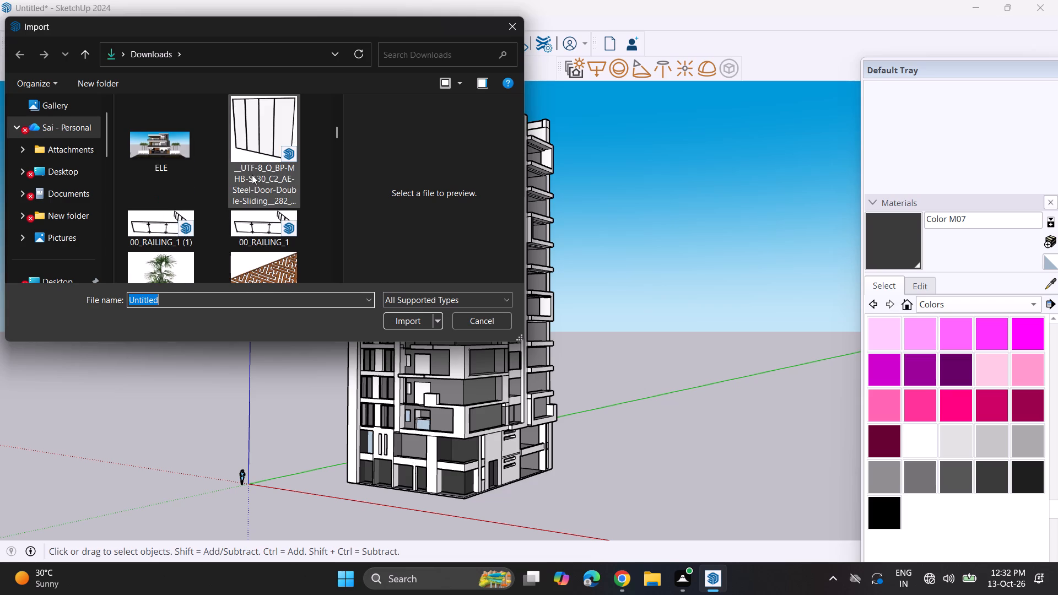
Import the Steel-Door-Double-Sliding model and place it in the opening above the ground floor, against the side nearest the two narrow slots.
click(249, 126)
click(392, 324)
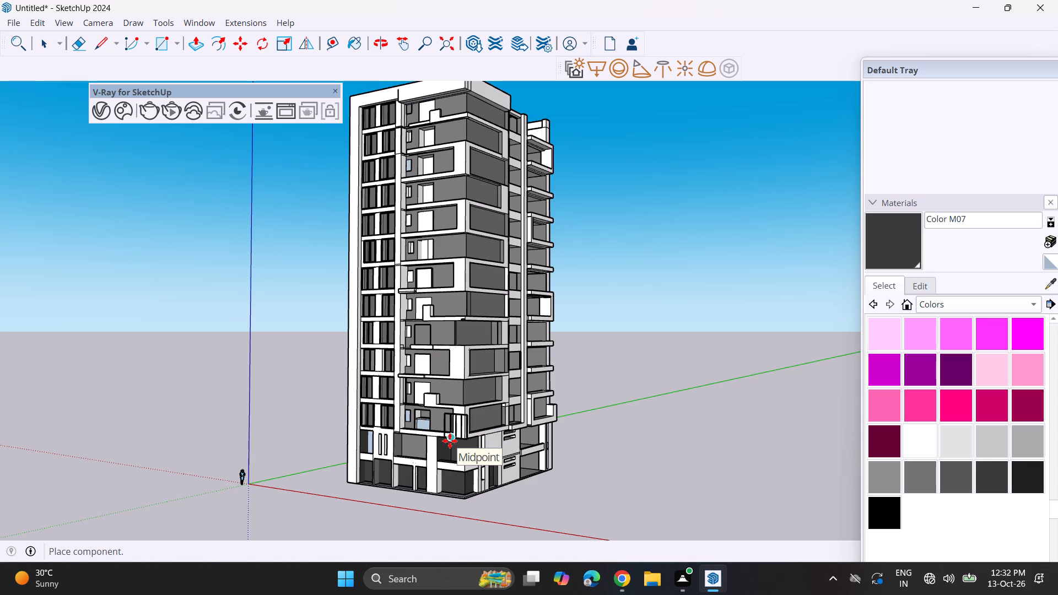
scroll(449, 441, up, 7)
scroll(400, 466, up, 4)
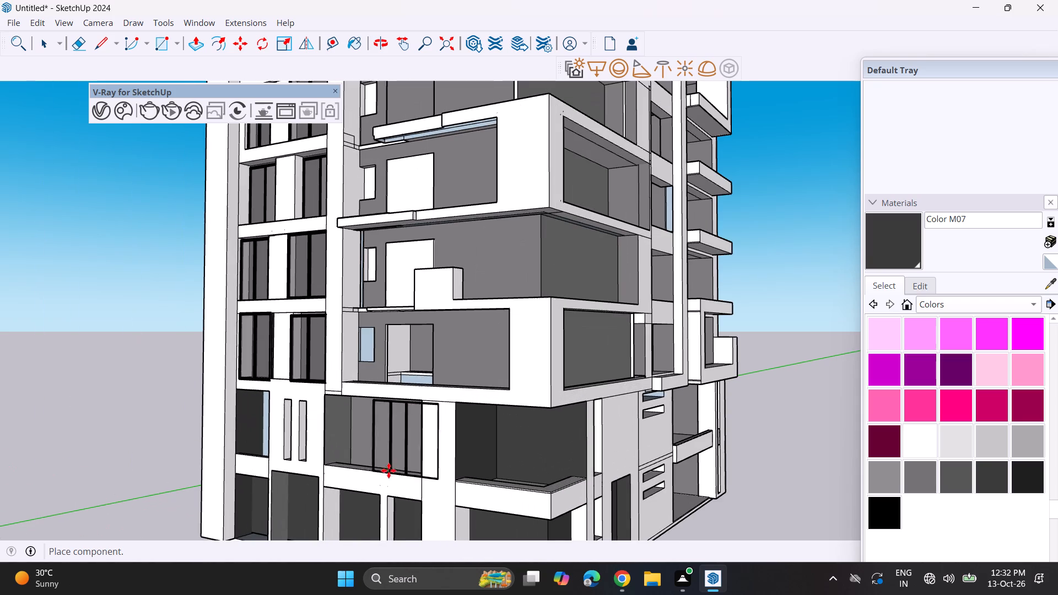
click(342, 468)
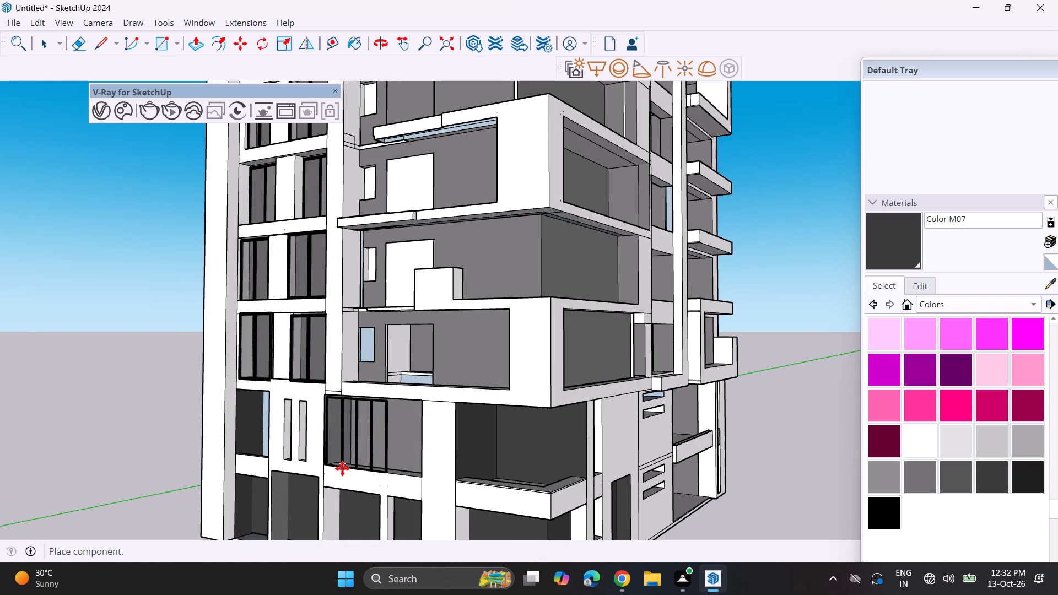
Scale the imported sliding door's width so it fills the opening beside the two narrow slots, then deselect it.
click(270, 47)
click(279, 46)
scroll(388, 434, up, 16)
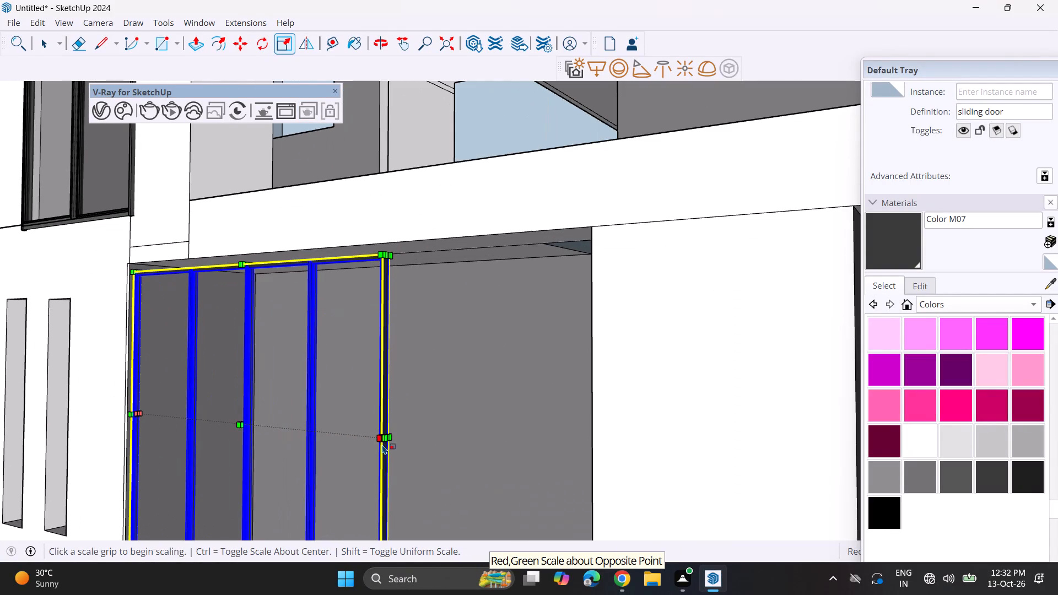
click(388, 439)
scroll(472, 461, down, 7)
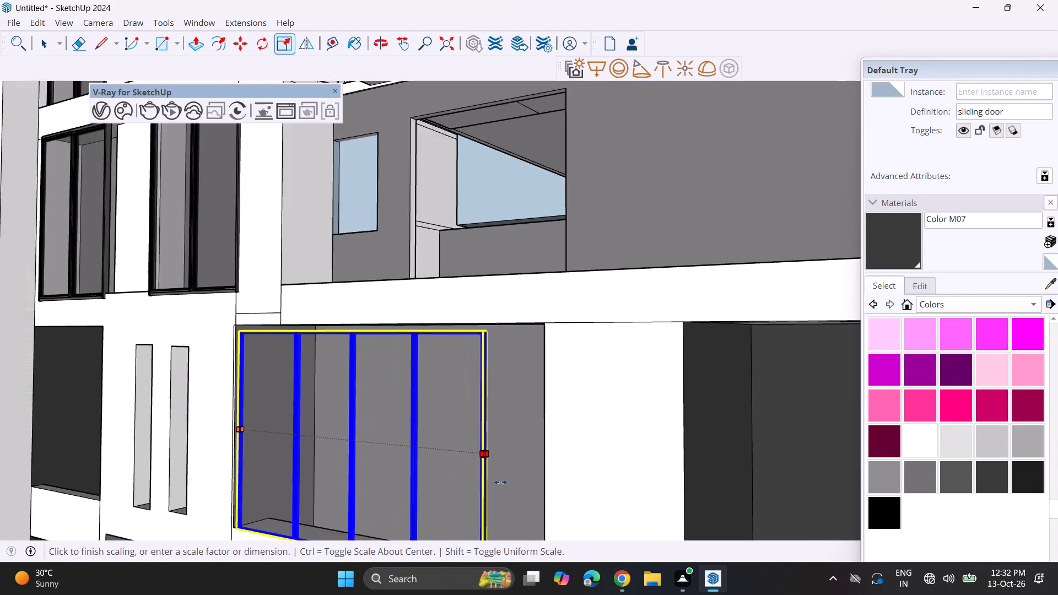
click(541, 477)
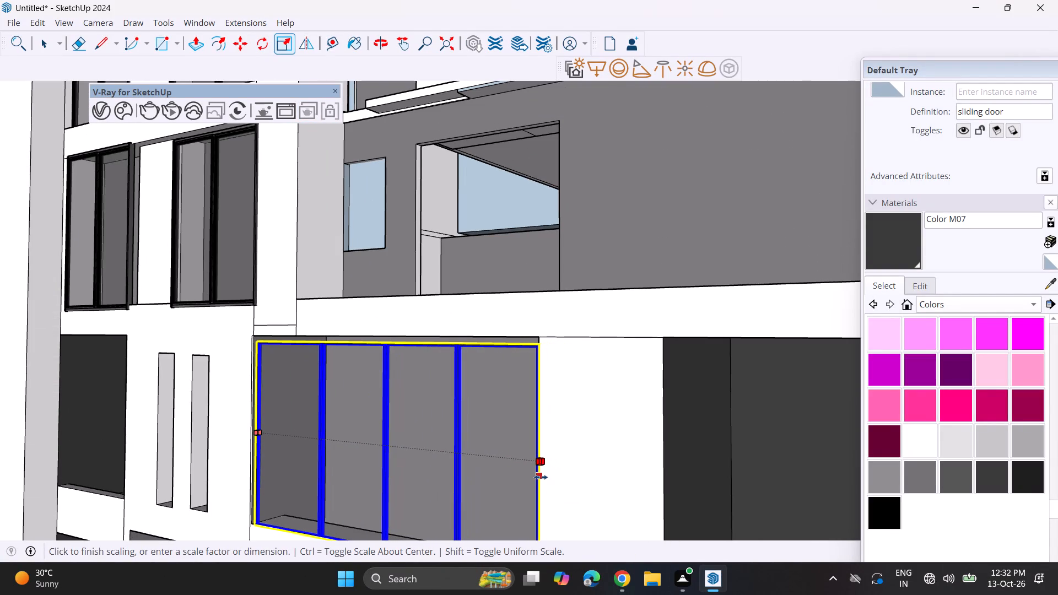
scroll(477, 472, down, 8)
middle_drag(449, 485, 393, 440)
scroll(375, 469, up, 2)
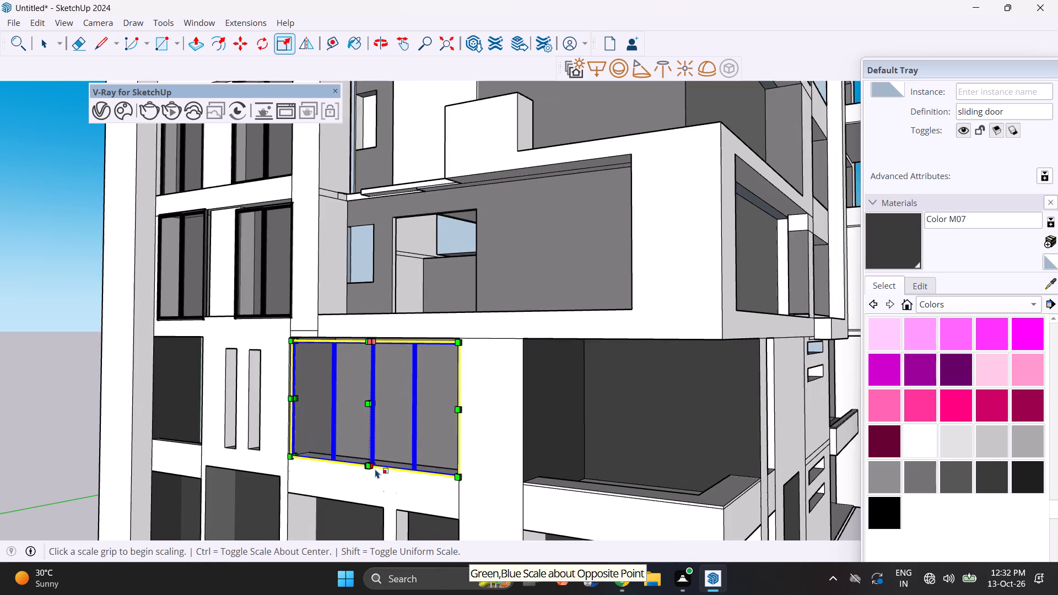
scroll(375, 469, up, 8)
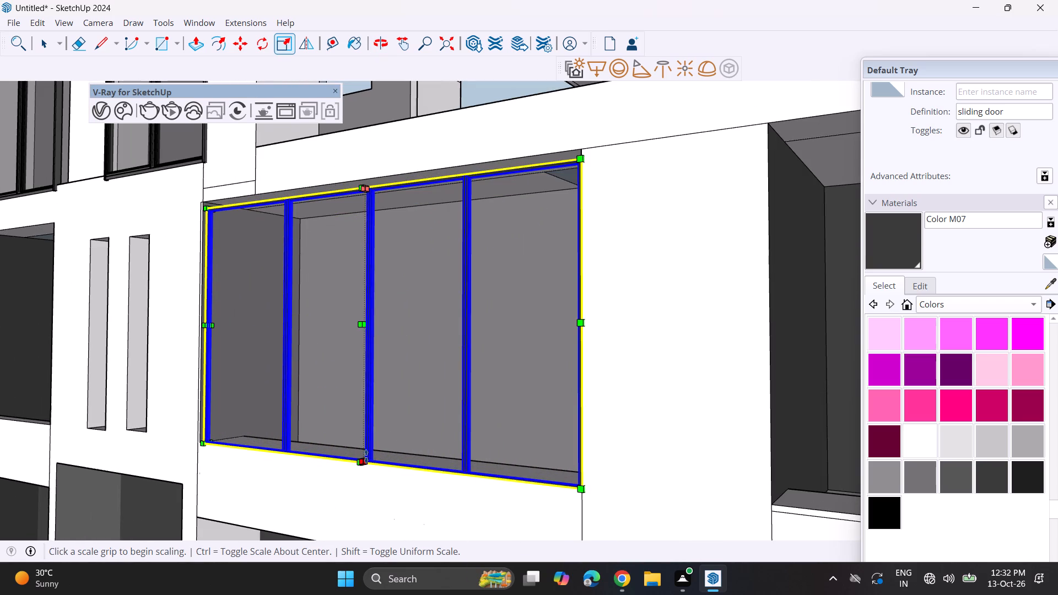
click(366, 456)
click(366, 456)
scroll(245, 467, down, 9)
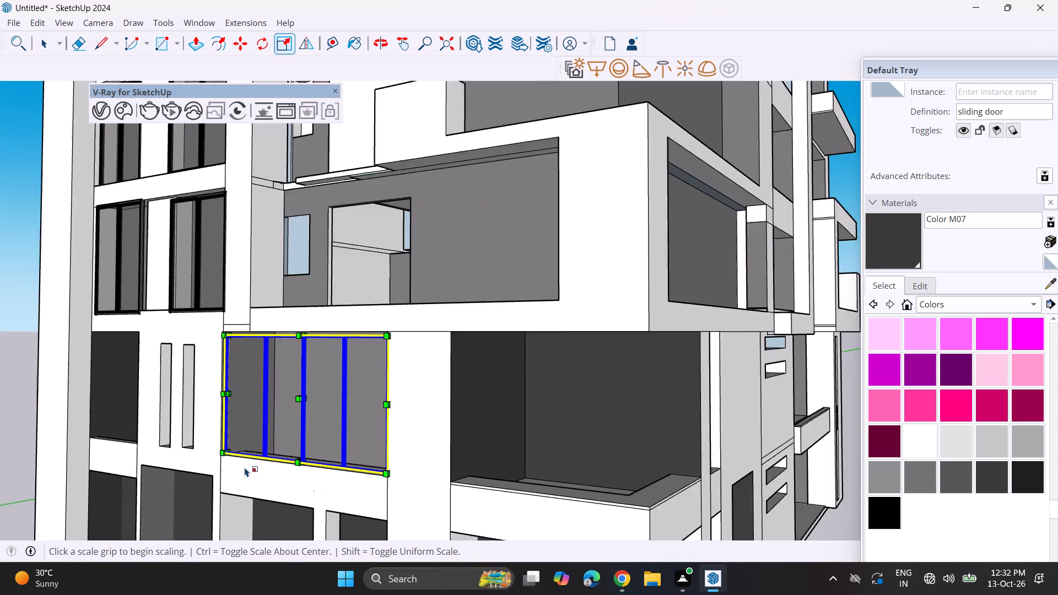
scroll(245, 467, down, 10)
key(space)
click(152, 419)
Open the import dialog and look through the Downloads folder for a three-panel window model for the balcony openings.
scroll(137, 424, down, 3)
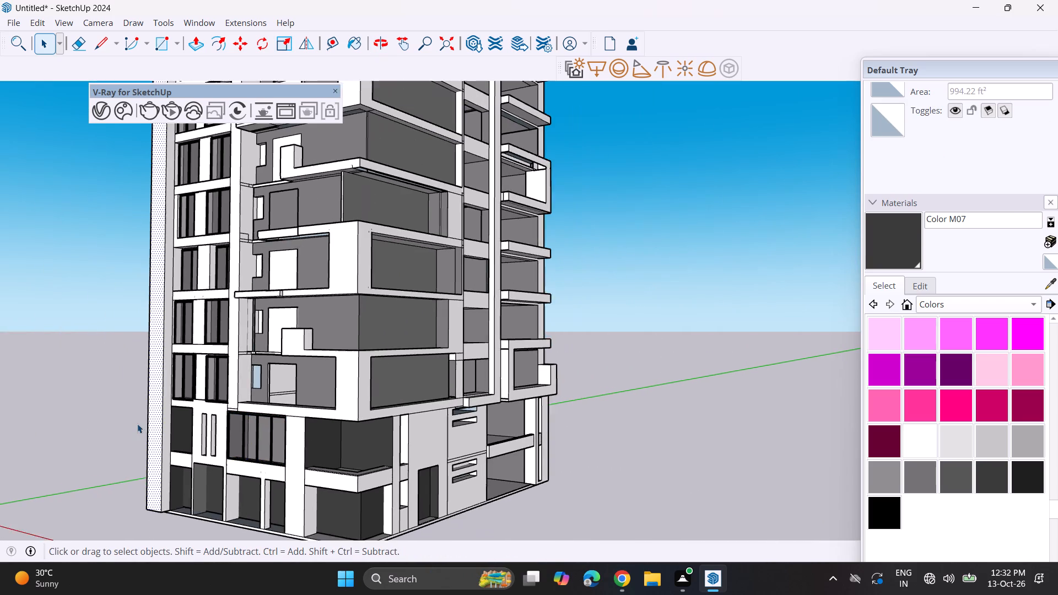
shift+middle_drag(144, 459, 212, 395)
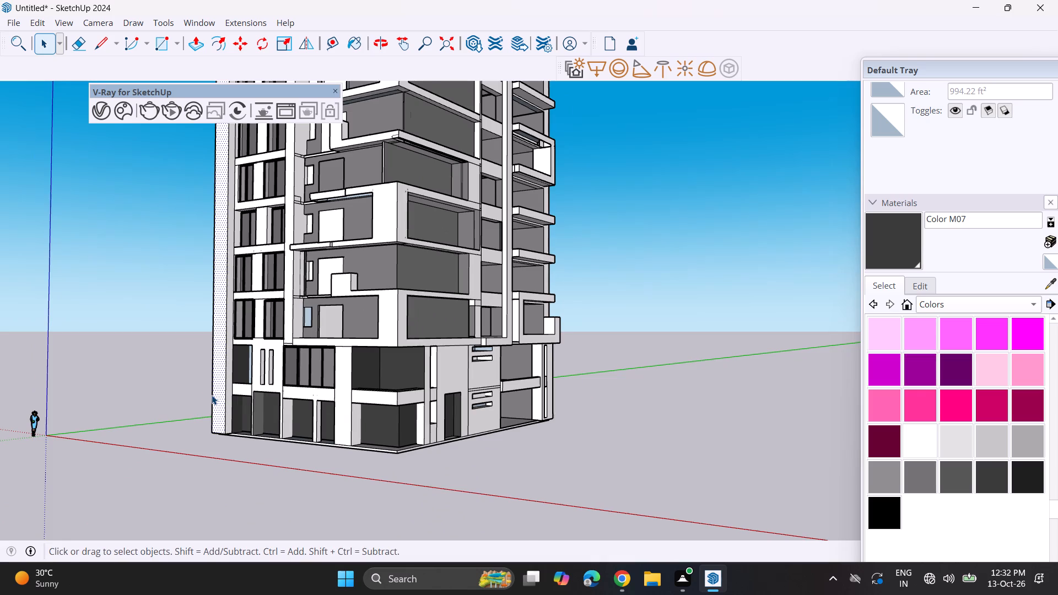
middle_drag(212, 395, 201, 421)
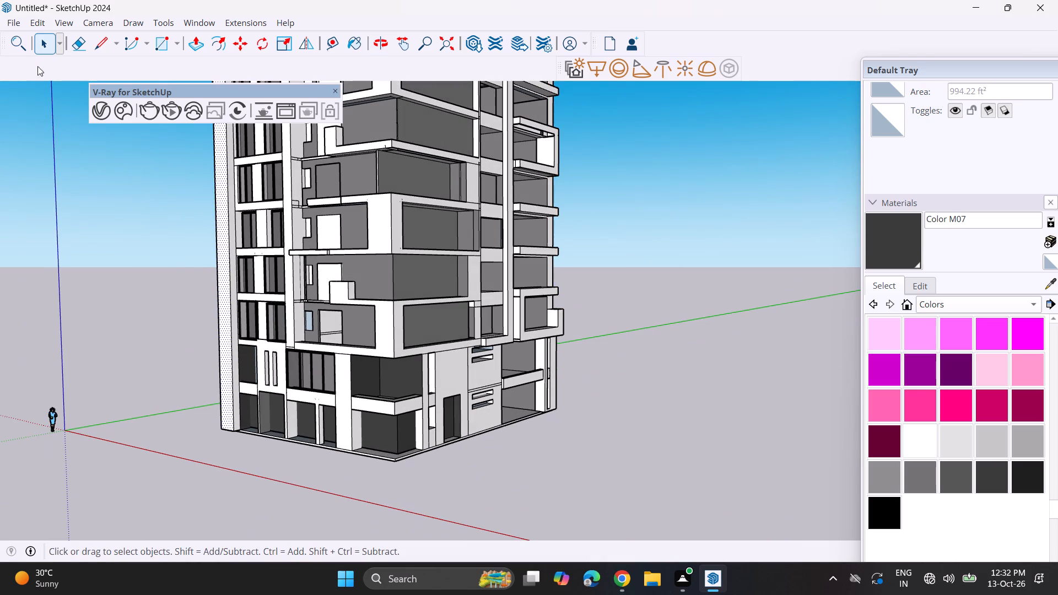
click(19, 26)
click(53, 220)
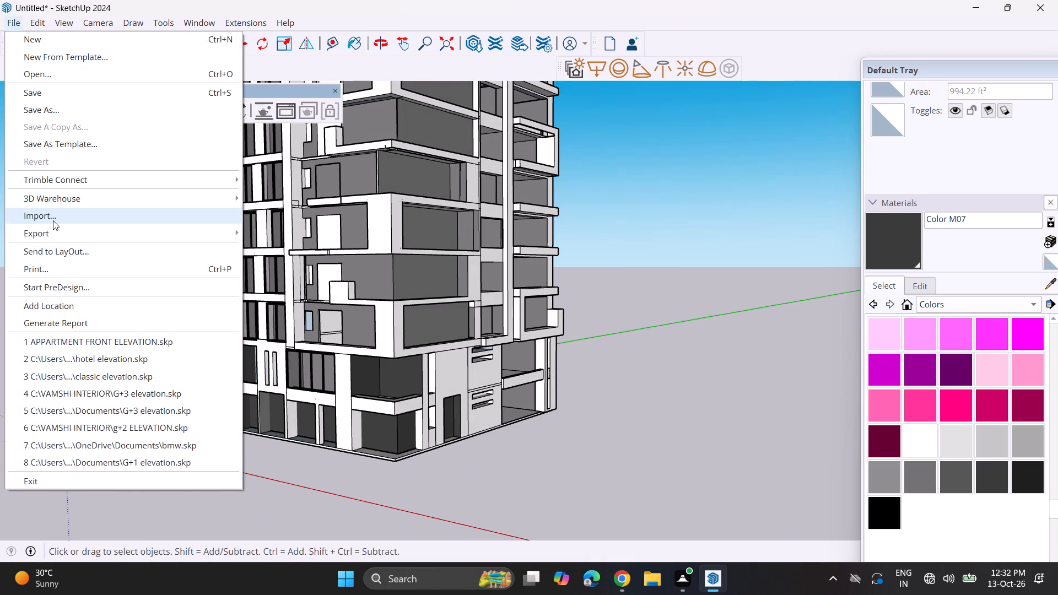
scroll(234, 146, down, 8)
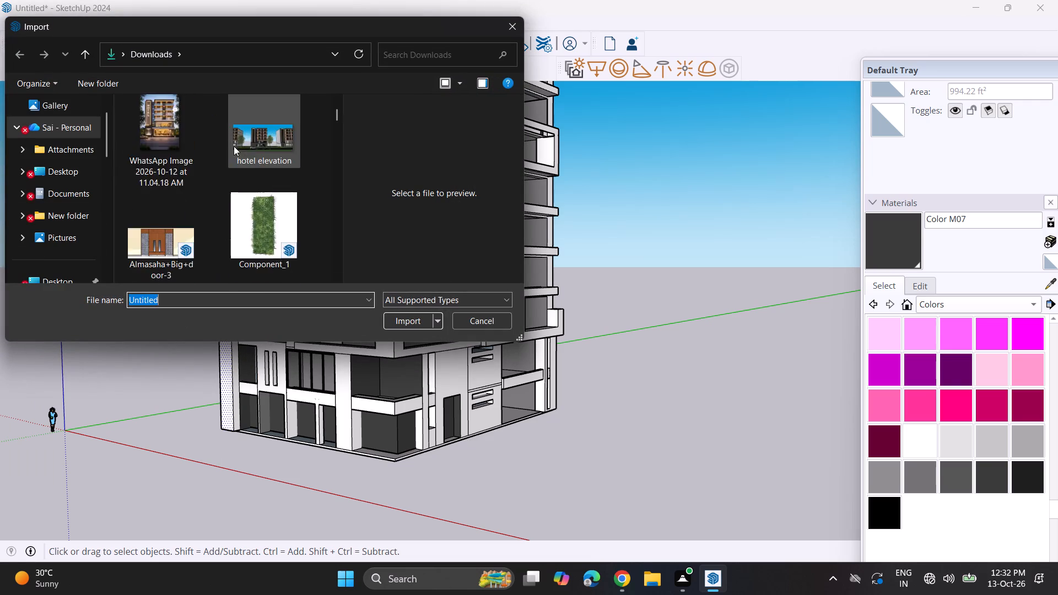
scroll(234, 146, down, 8)
scroll(233, 153, up, 6)
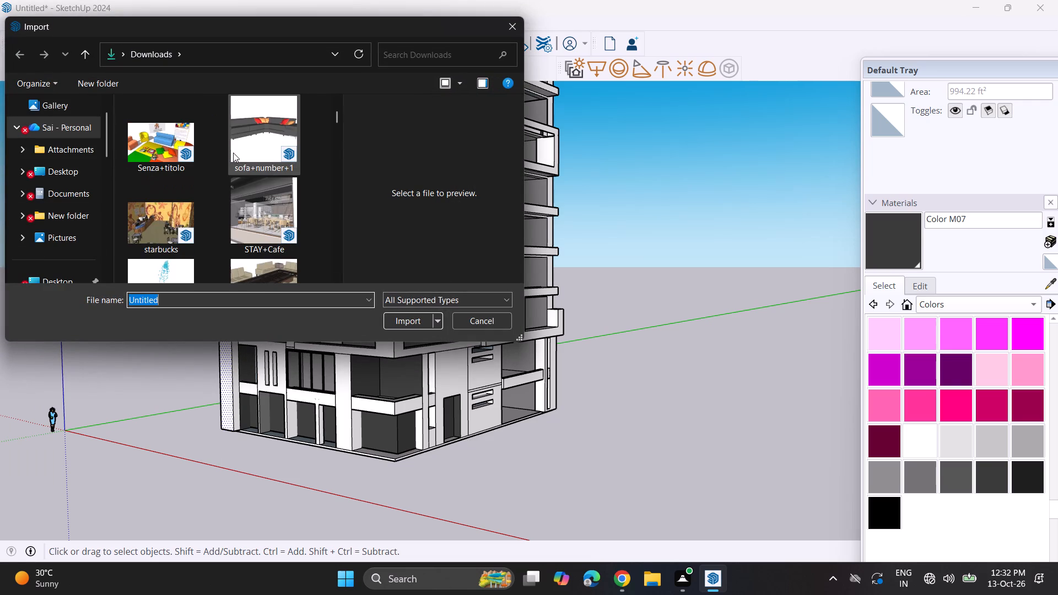
scroll(233, 153, down, 2)
scroll(233, 153, up, 3)
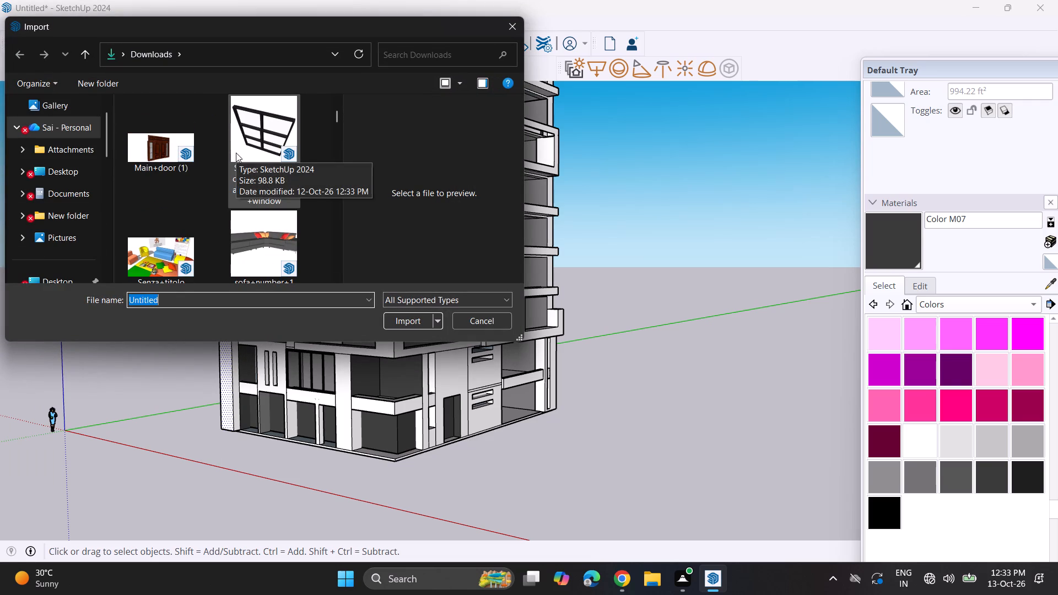
scroll(236, 153, down, 5)
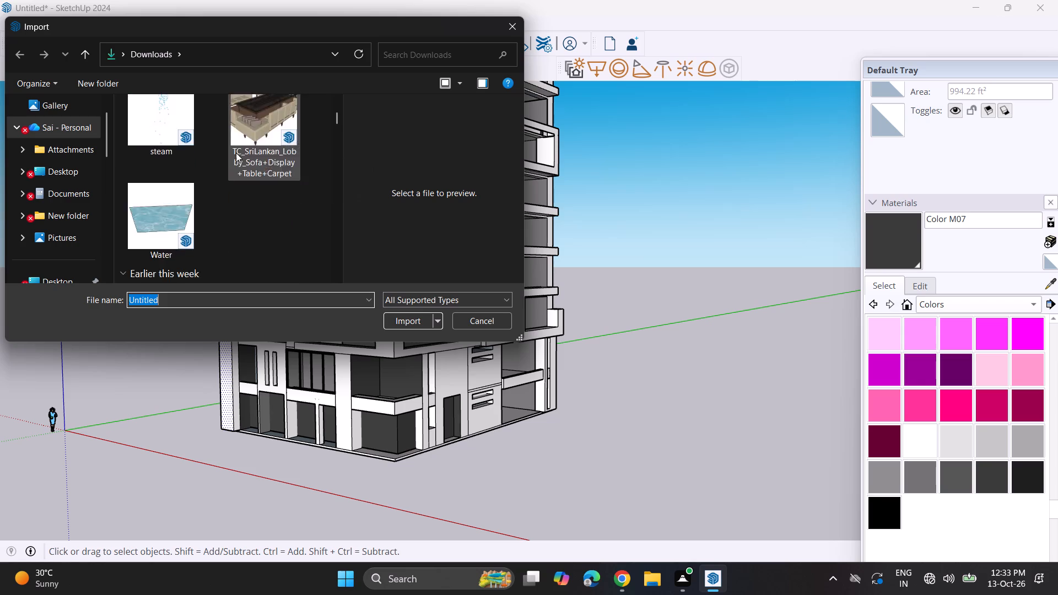
scroll(236, 153, down, 13)
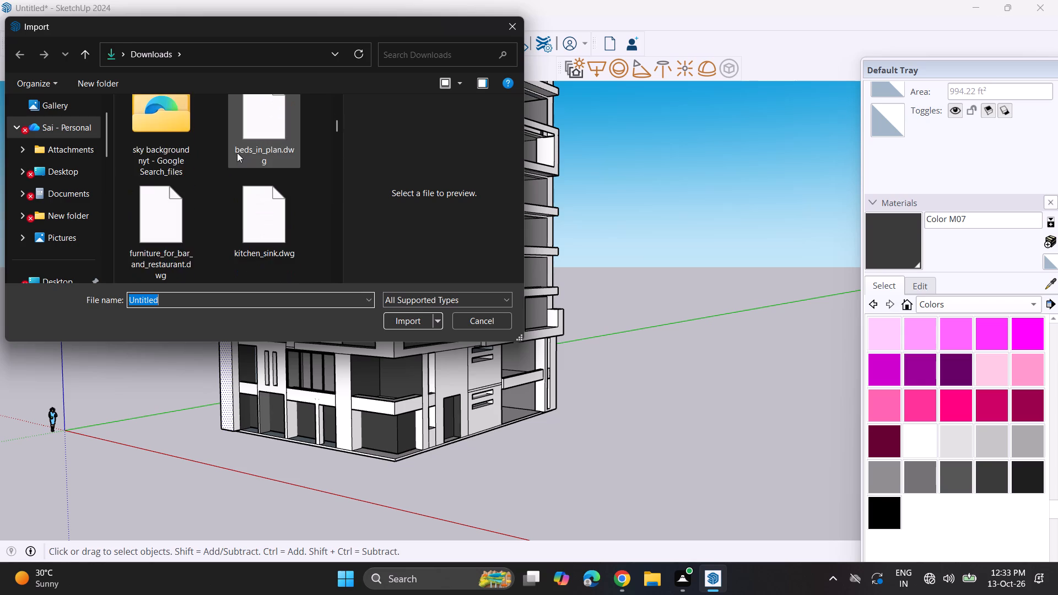
scroll(237, 153, down, 13)
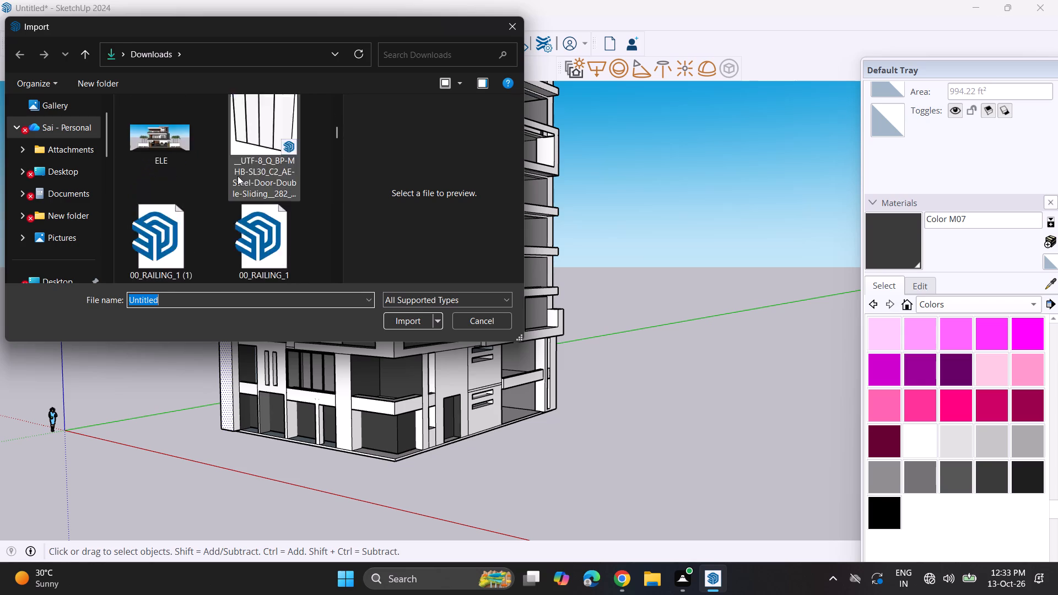
scroll(237, 176, down, 2)
scroll(237, 176, up, 3)
scroll(237, 176, down, 9)
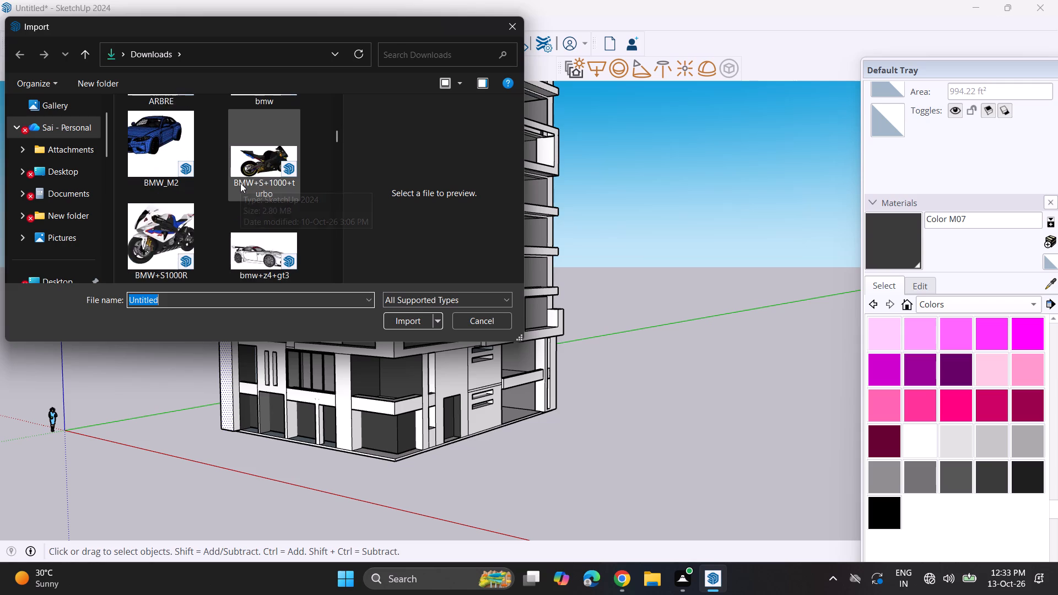
scroll(240, 186, down, 6)
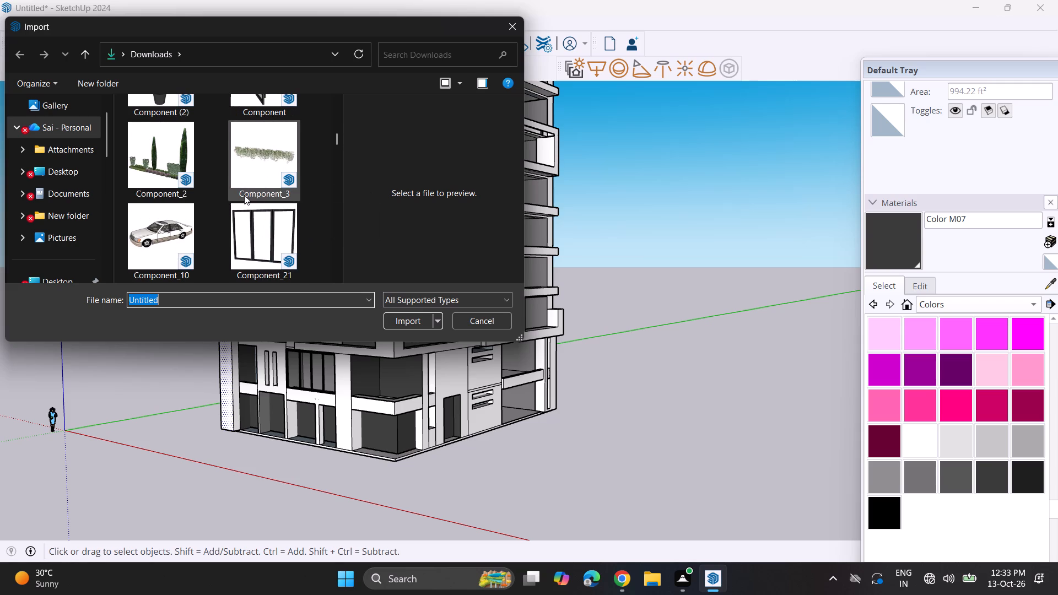
Import the Component_21 model and place it at the lower edge of the lowest box-framed balcony, beside its corner pier.
click(260, 241)
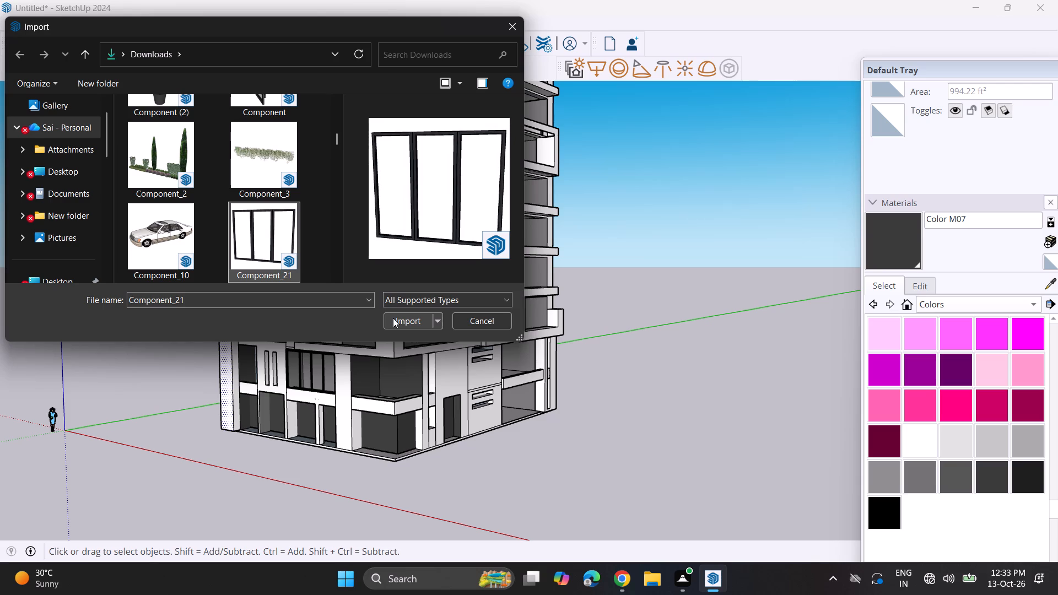
click(393, 318)
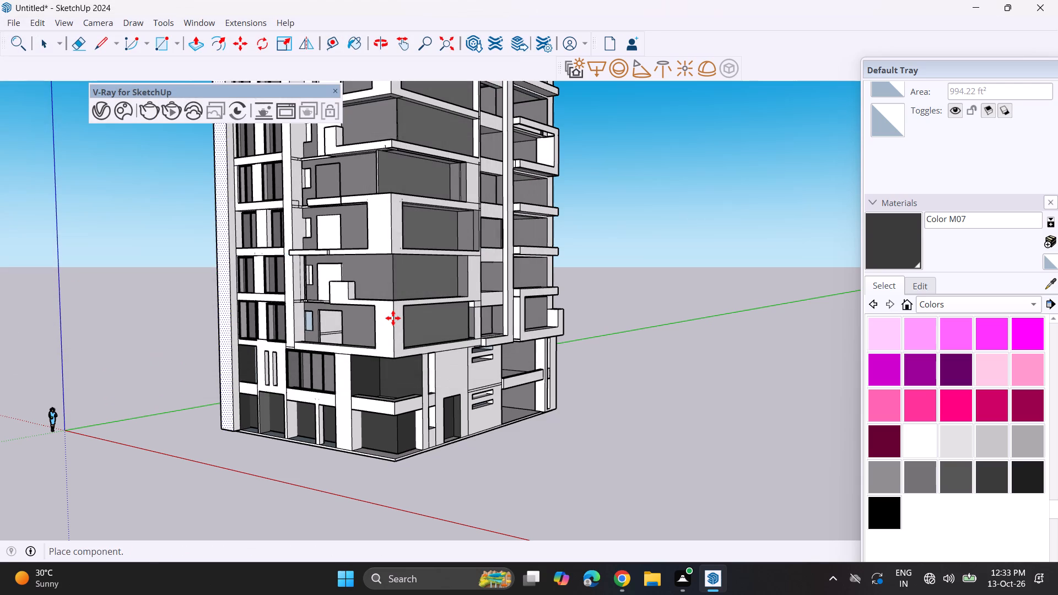
click(341, 348)
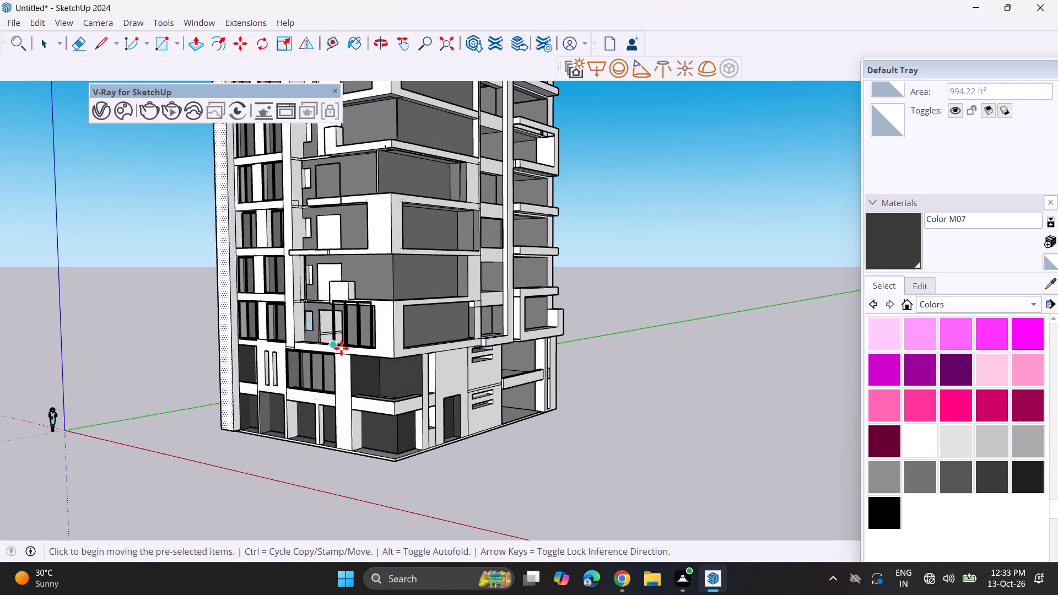
Copy the Component_21 unit upward to the balconies of the four floors directly above, one copy per floor.
middle_drag(344, 345, 417, 379)
click(348, 364)
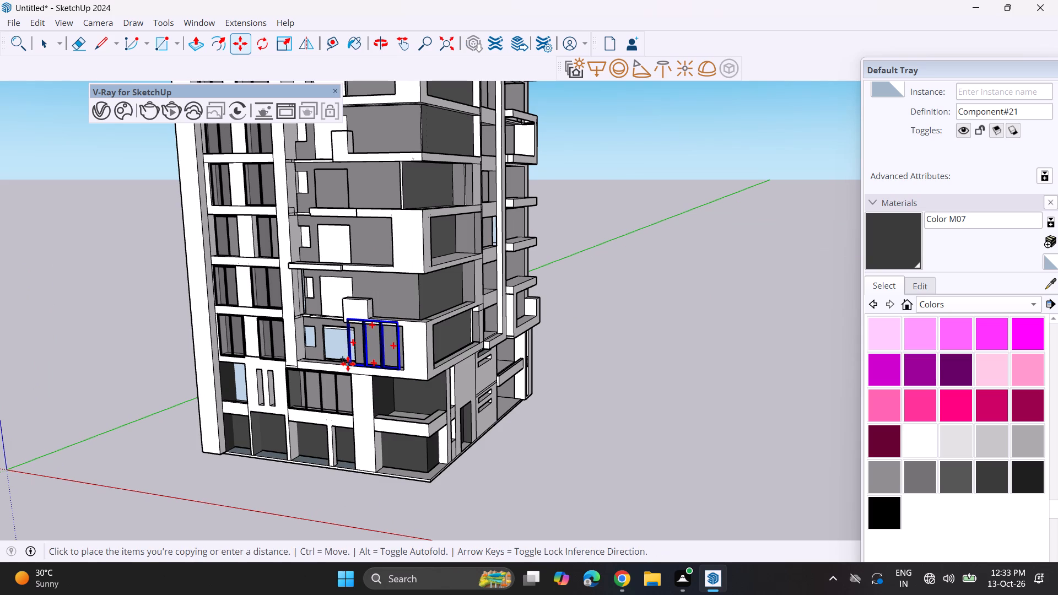
click(376, 311)
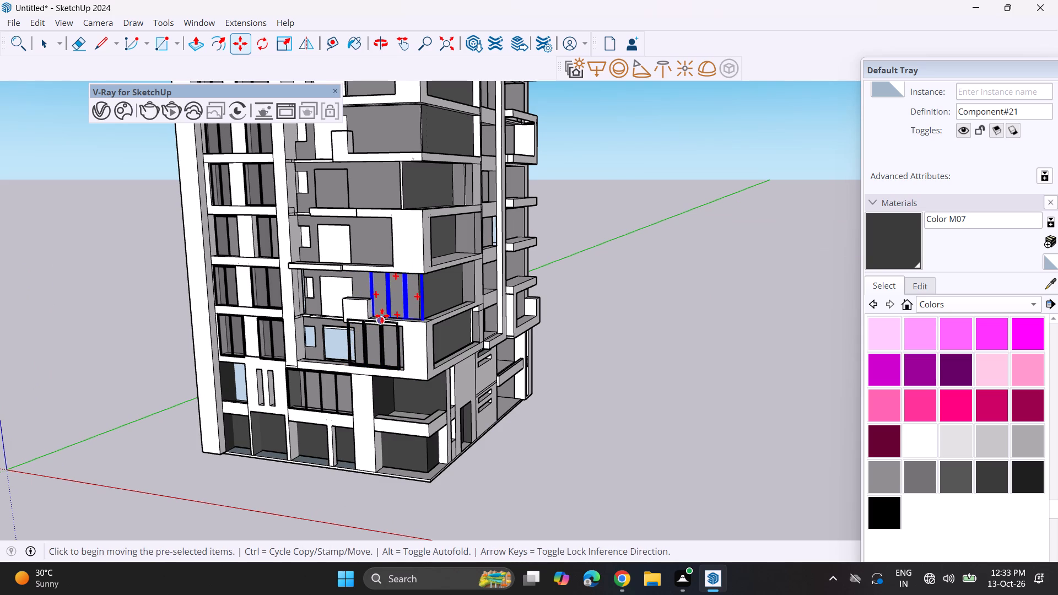
click(379, 317)
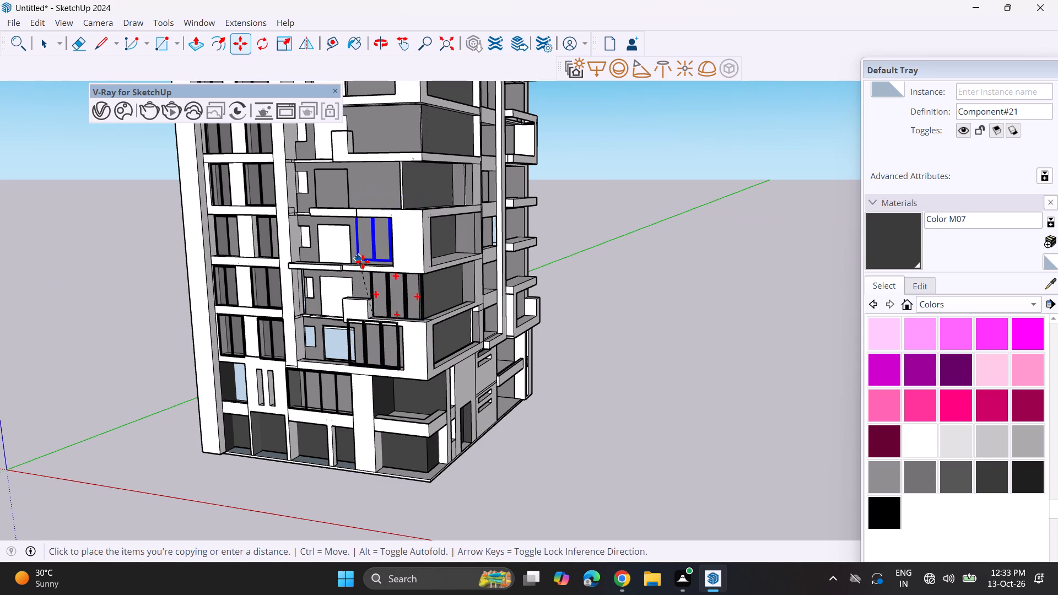
click(352, 263)
click(360, 269)
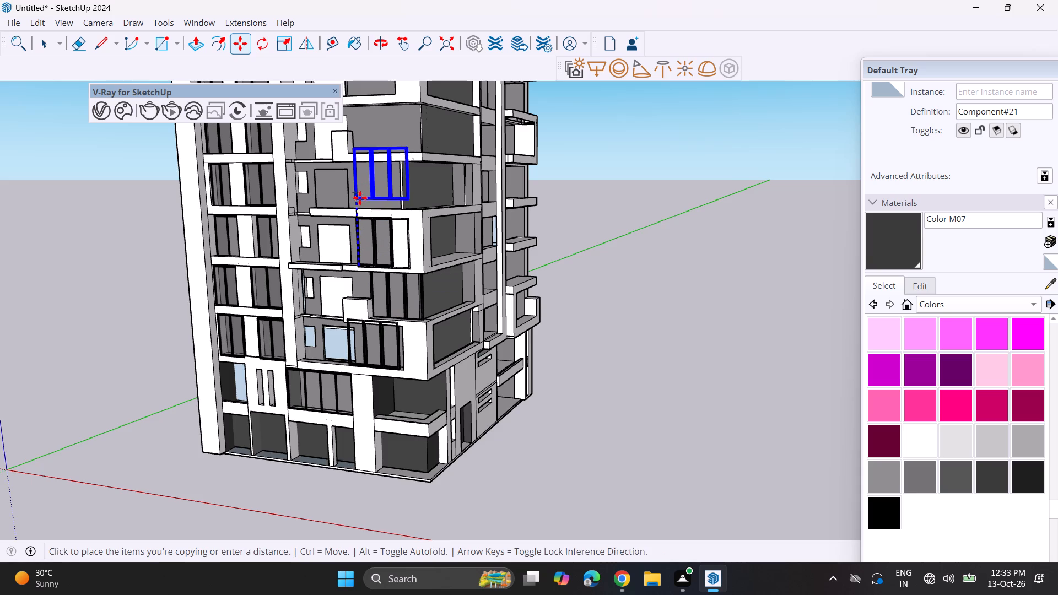
shift+middle_drag(359, 205, 349, 253)
click(347, 262)
click(346, 253)
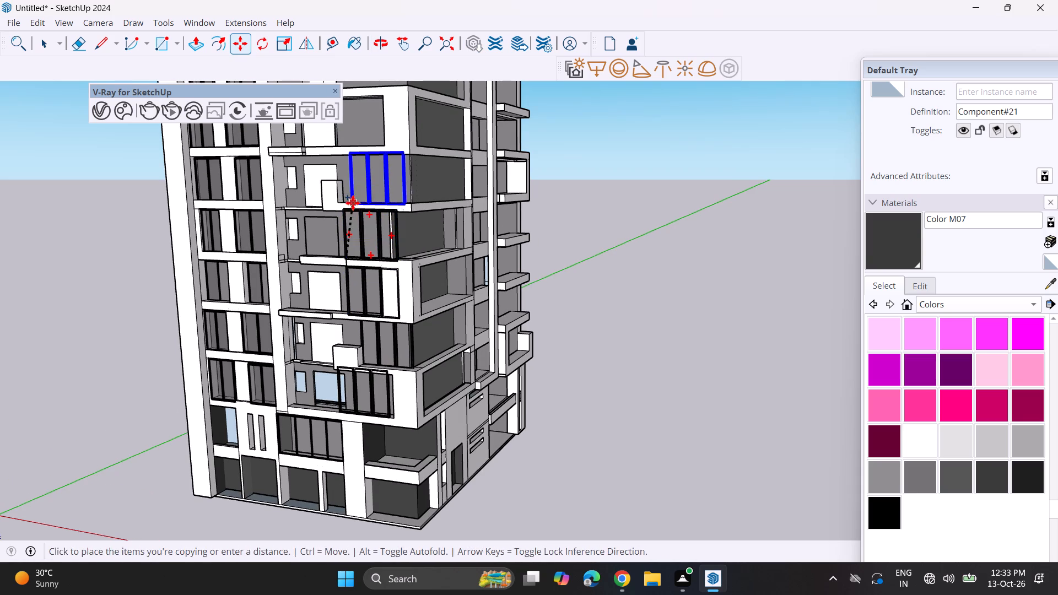
shift+middle_drag(353, 203, 353, 226)
click(347, 229)
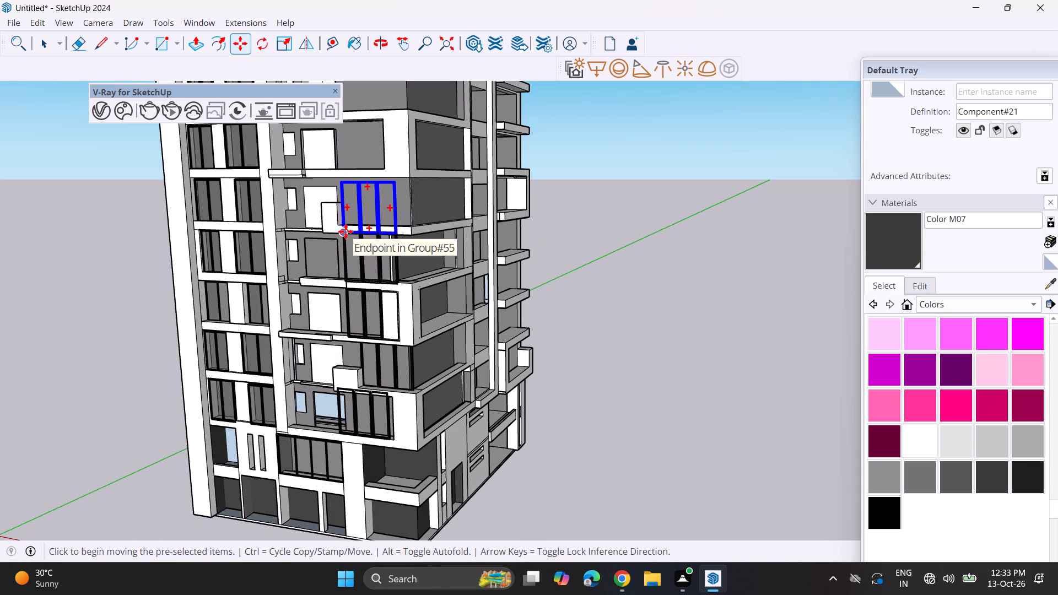
Continue copying the three-panel unit up the same balcony column, onto each of the following four floors.
click(346, 231)
shift+middle_drag(346, 177, 346, 223)
click(338, 210)
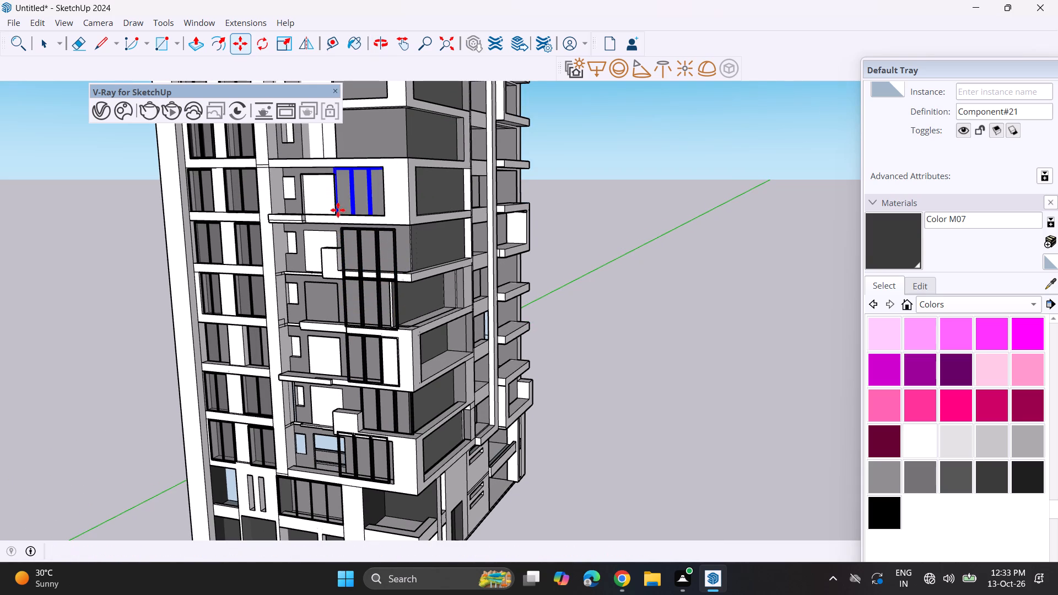
click(336, 217)
shift+middle_drag(336, 152, 333, 200)
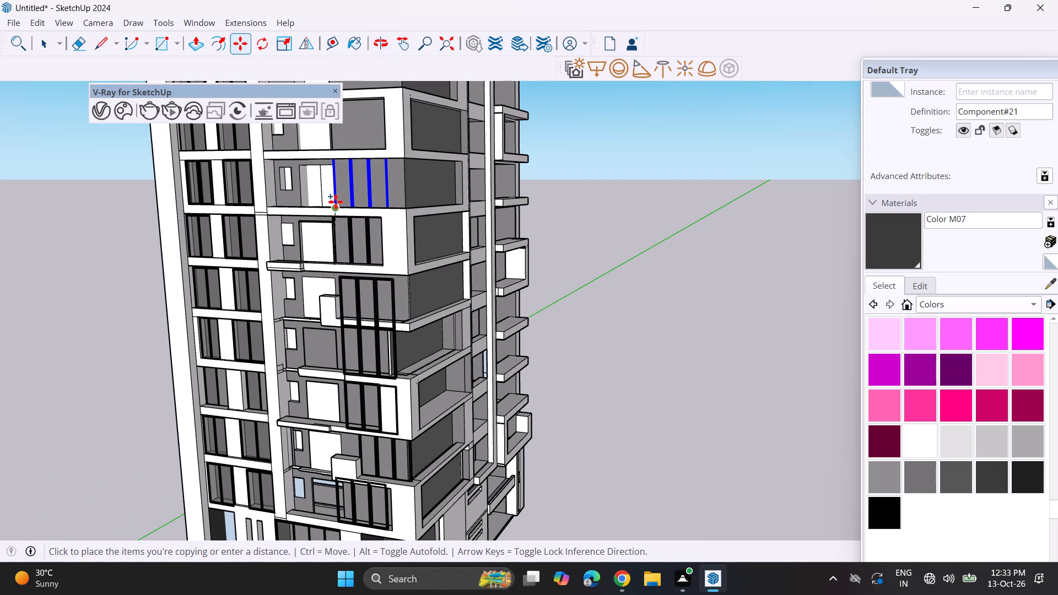
click(336, 202)
click(337, 207)
shift+middle_drag(338, 172, 338, 235)
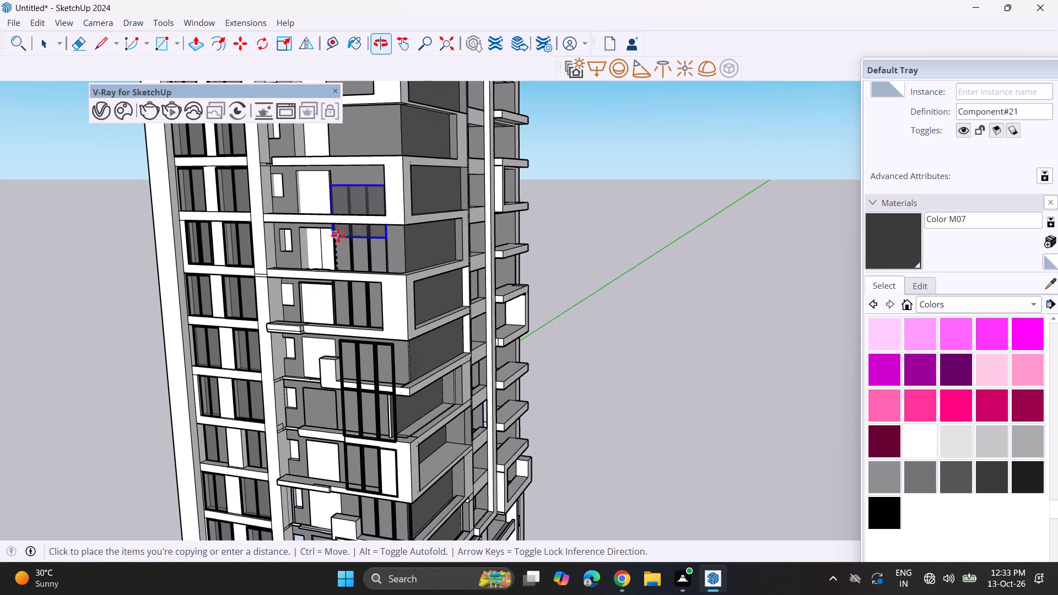
click(336, 213)
click(336, 217)
middle_drag(333, 179, 333, 255)
click(335, 230)
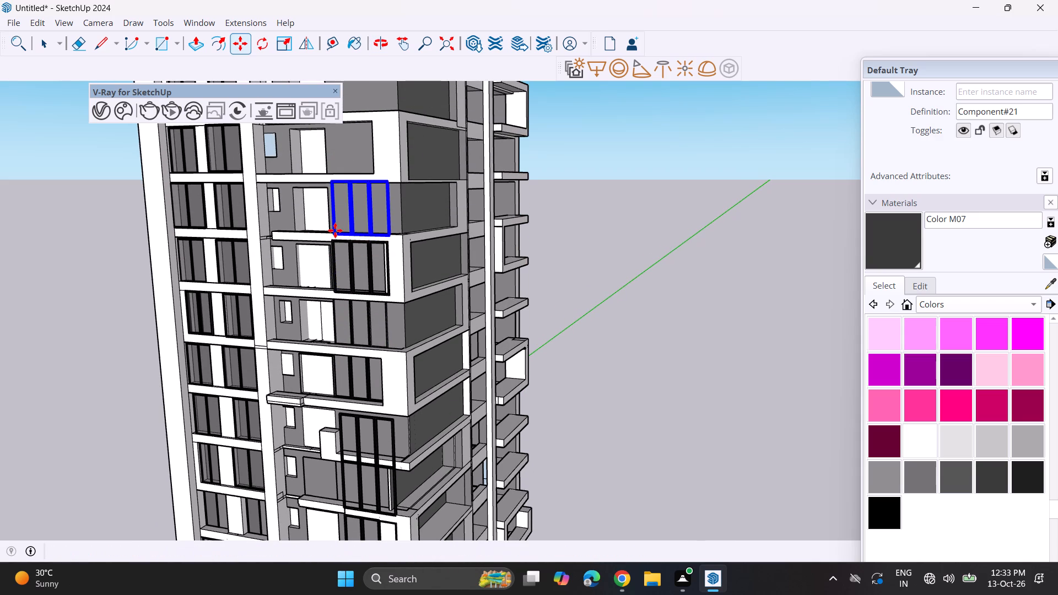
Copy the three-panel unit up the balcony column onto the three remaining floors, ending at the top floor beneath the roof parapet.
click(331, 234)
shift+middle_drag(327, 161, 334, 213)
click(334, 217)
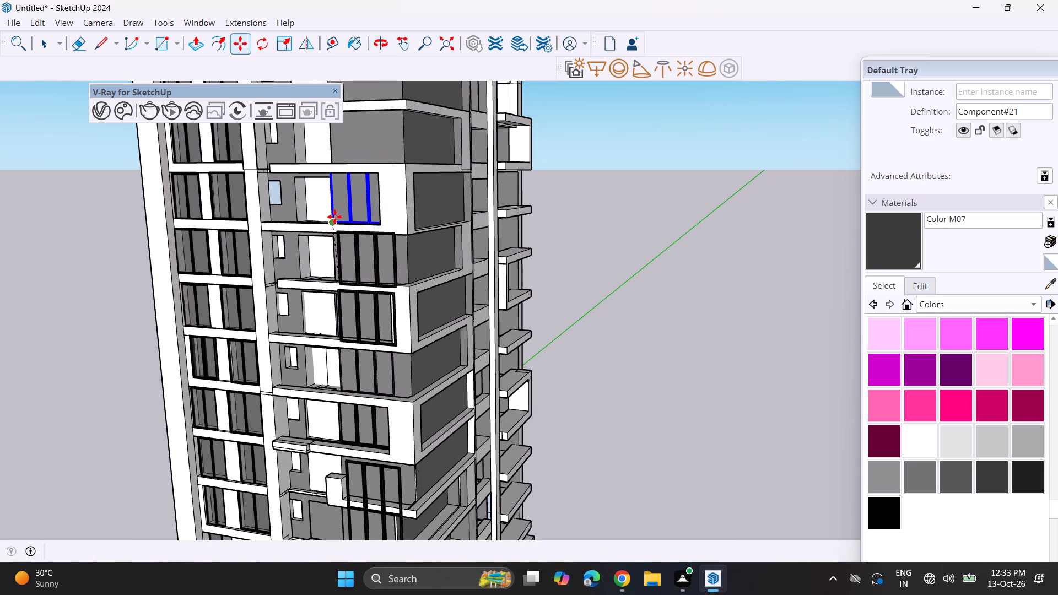
click(333, 229)
shift+middle_drag(333, 174, 333, 228)
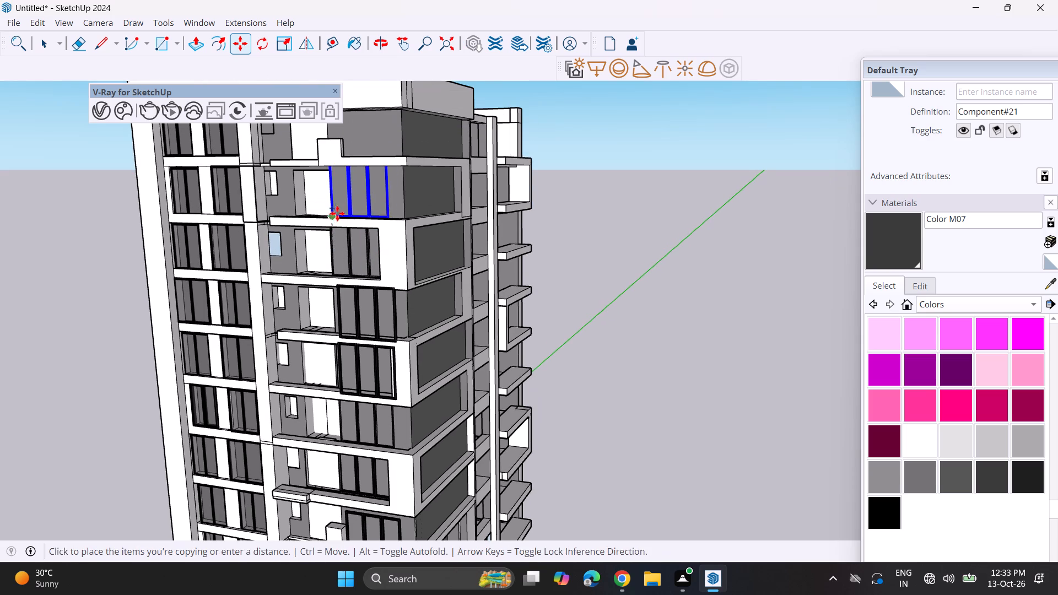
click(341, 221)
click(334, 220)
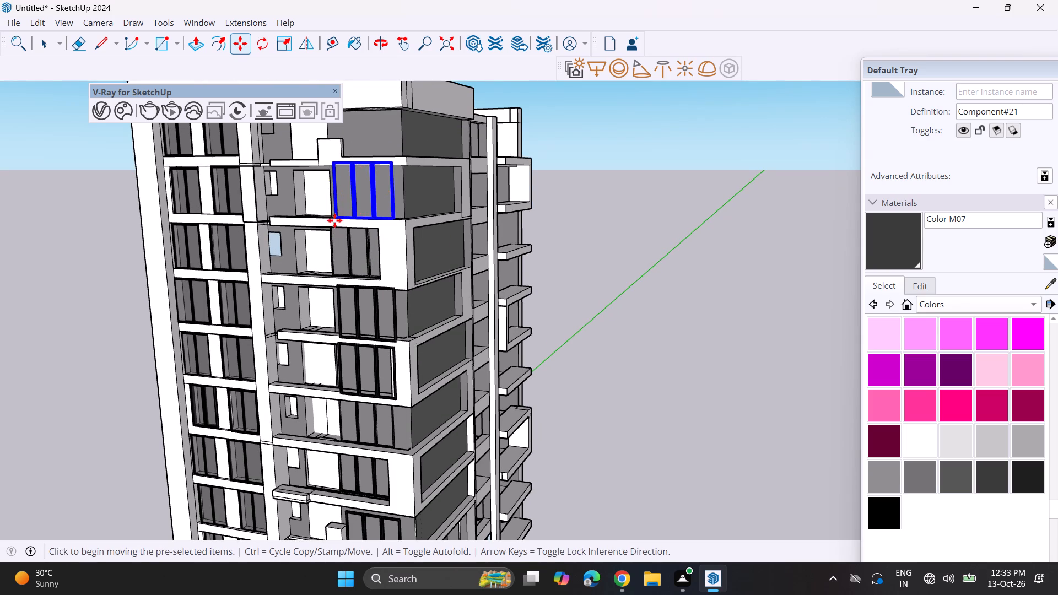
shift+middle_drag(341, 180, 344, 230)
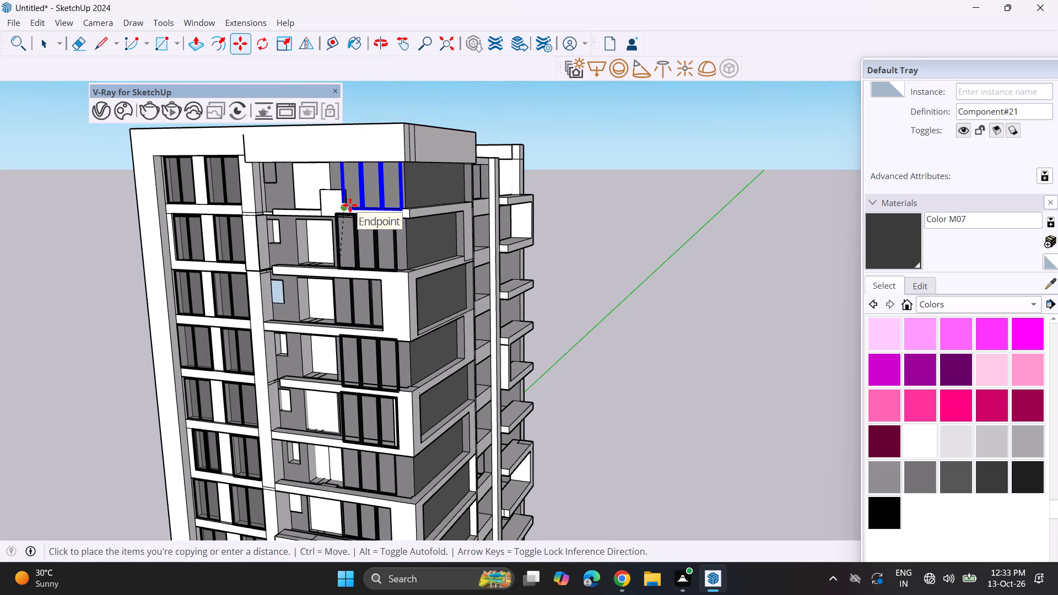
click(350, 205)
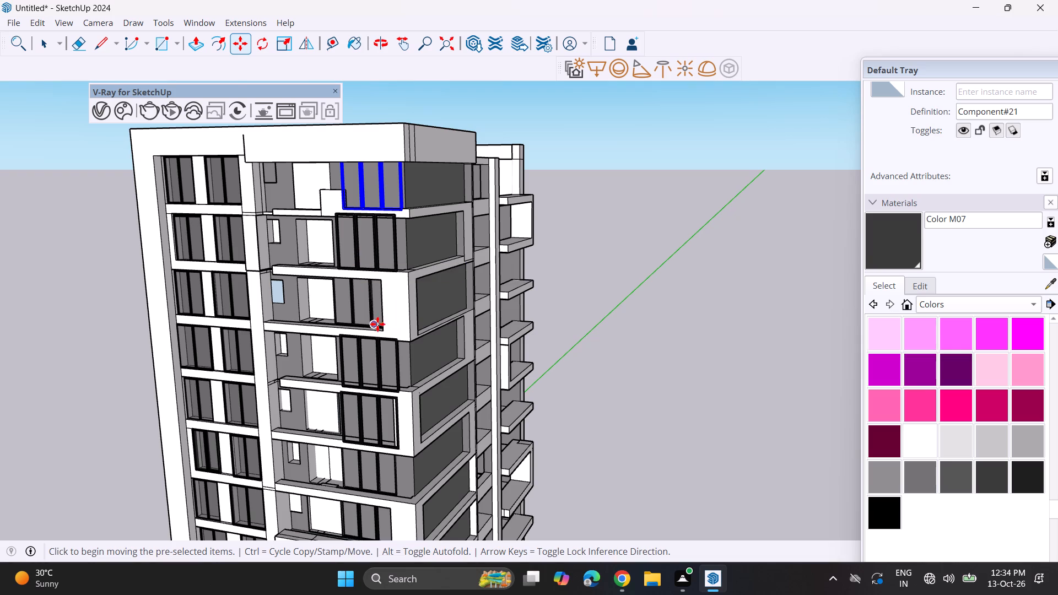
Scale the top-floor three-panel unit to fit in height under the roof parapet and widen it to the balcony's outer corner.
scroll(369, 323, down, 4)
scroll(365, 210, up, 10)
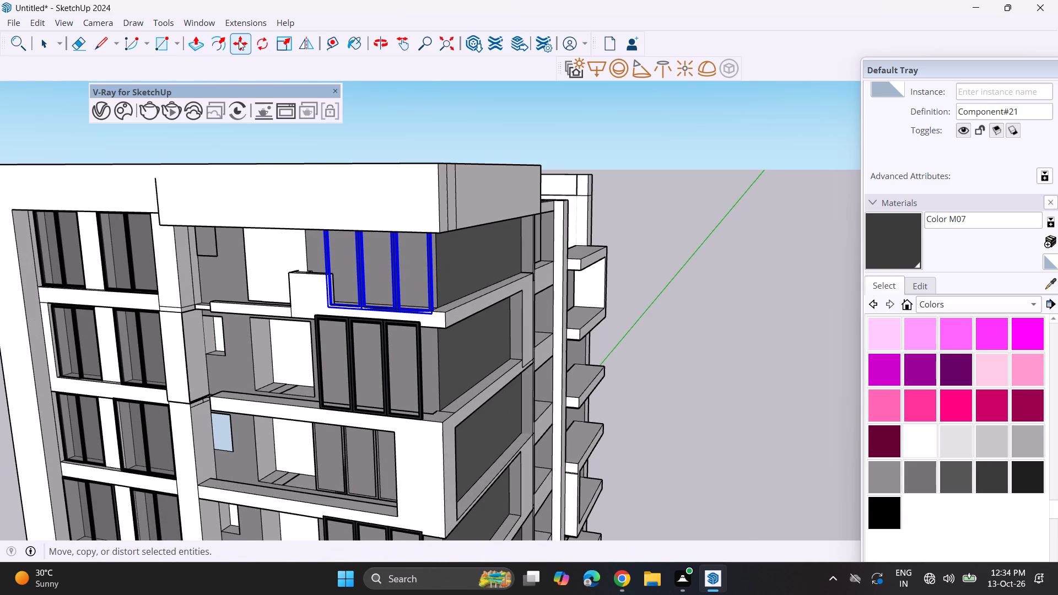
drag(289, 45, 289, 52)
middle_drag(445, 228, 424, 180)
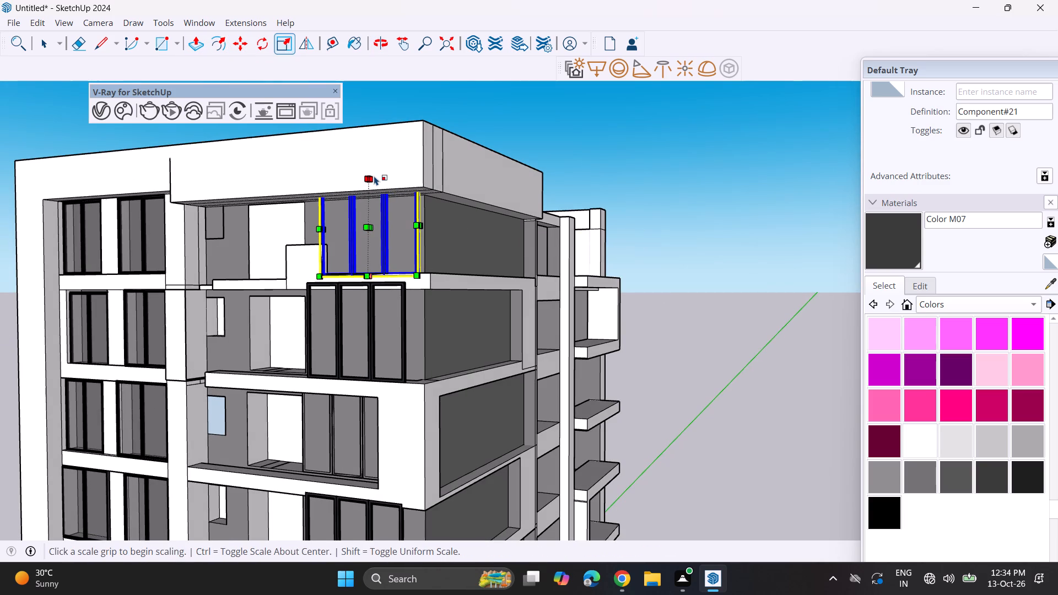
click(374, 176)
click(373, 192)
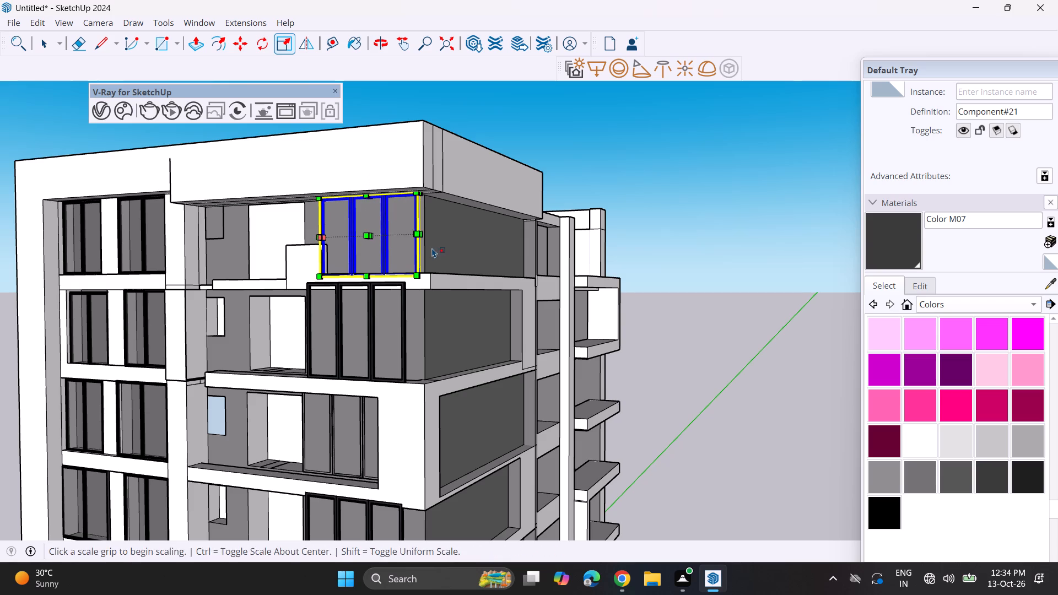
middle_drag(417, 259, 364, 368)
scroll(380, 354, up, 8)
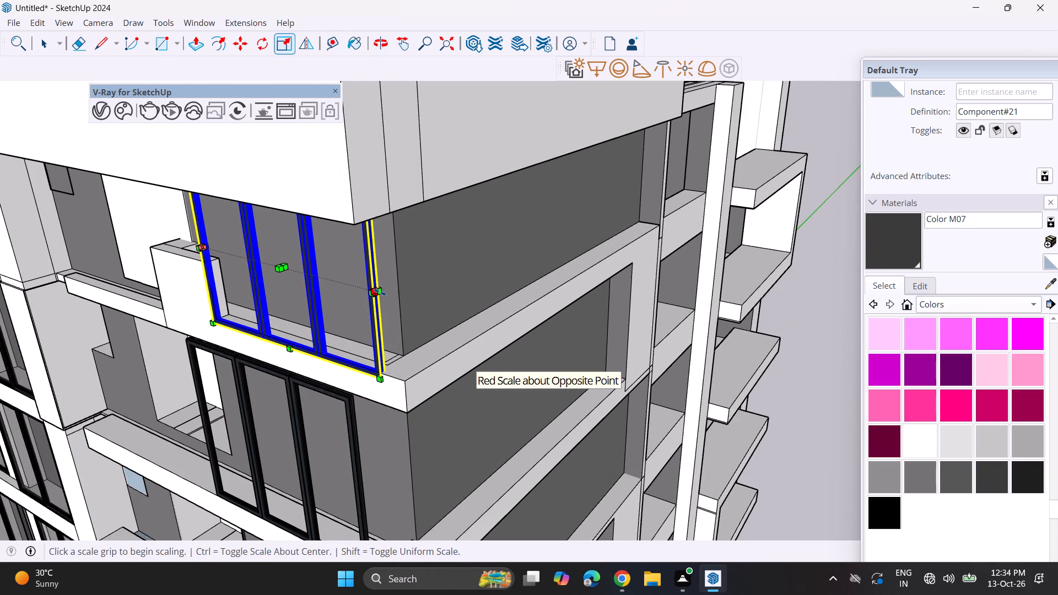
click(380, 292)
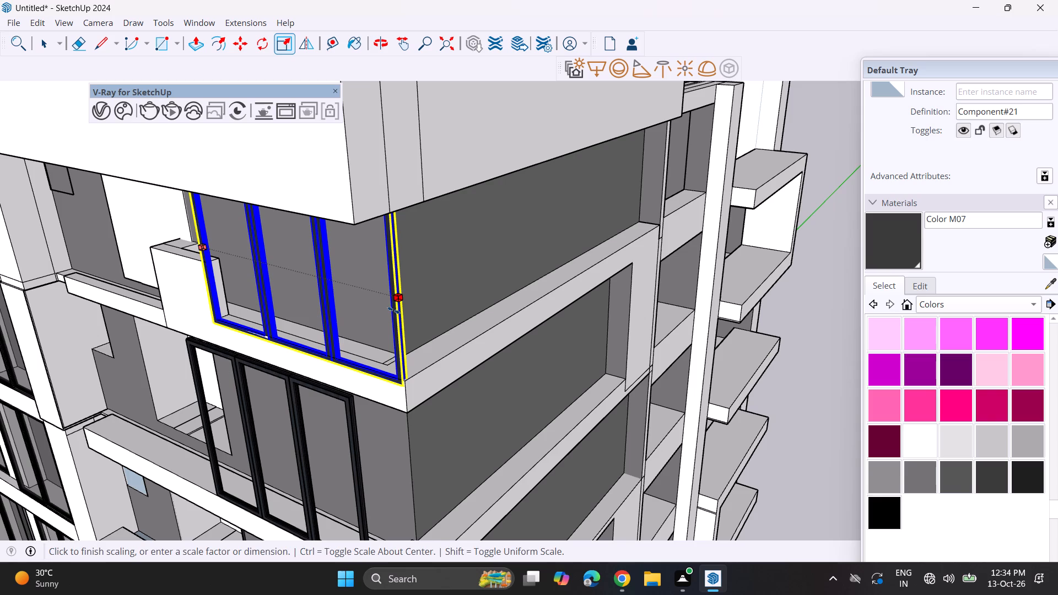
click(393, 310)
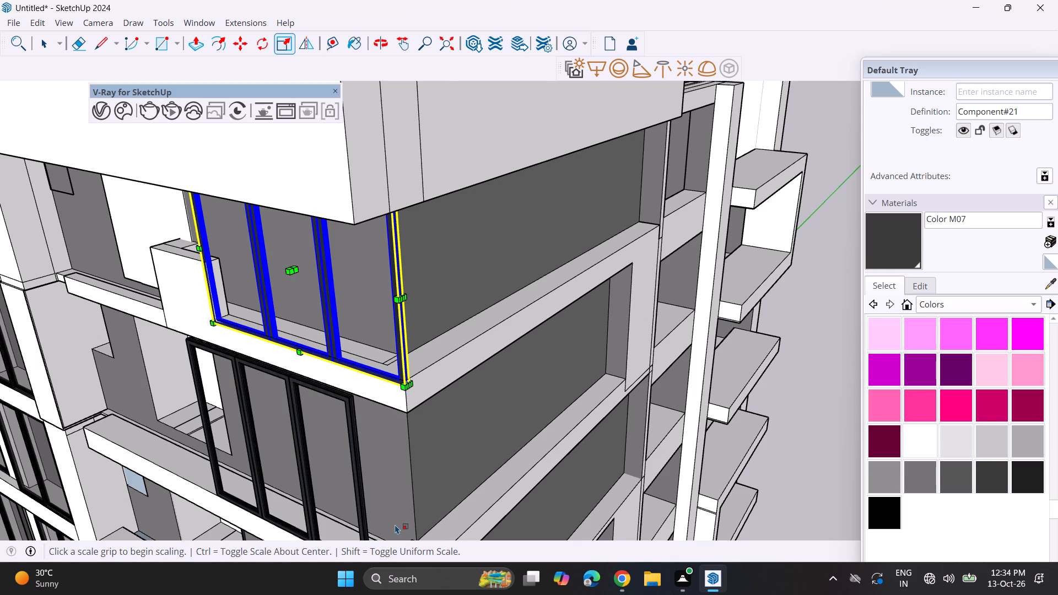
Scale the three-panel unit one floor below the top to fit under the slab above and extend it to the outer corner.
shift+middle_drag(392, 521, 402, 293)
key(space)
click(342, 262)
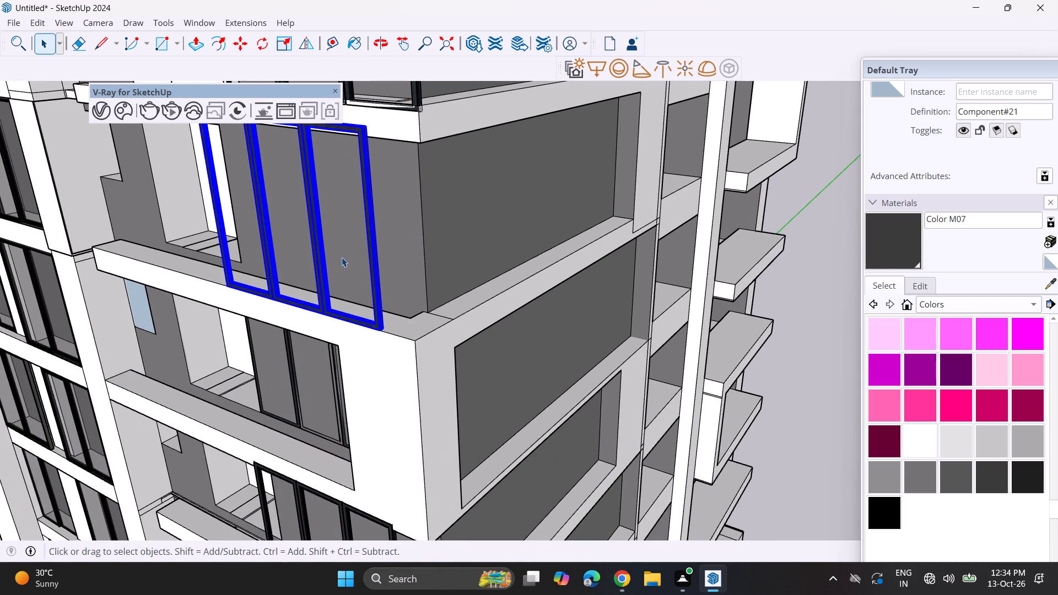
shift+middle_drag(342, 251, 374, 325)
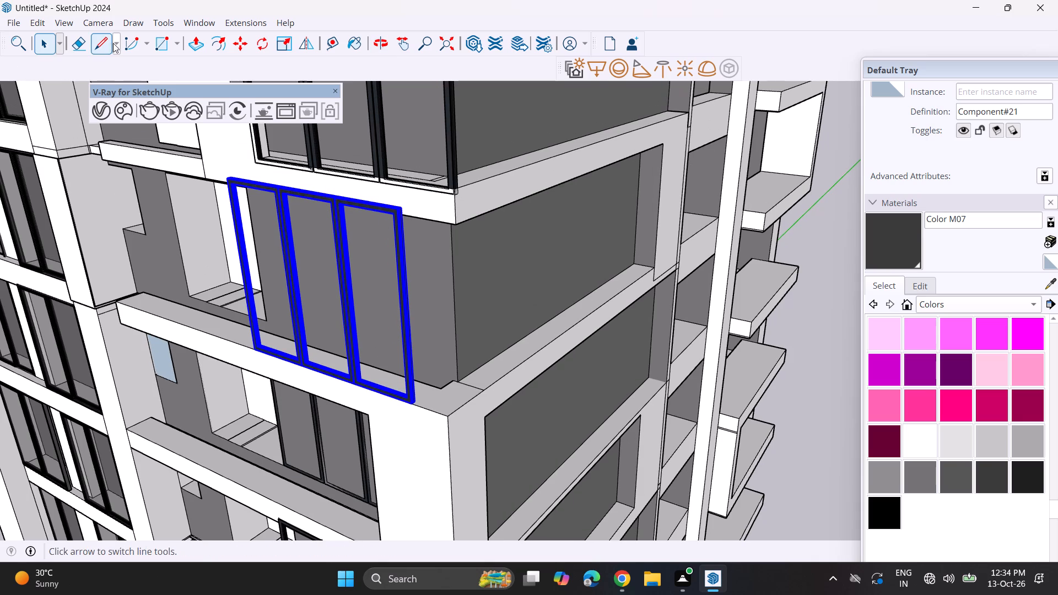
click(292, 46)
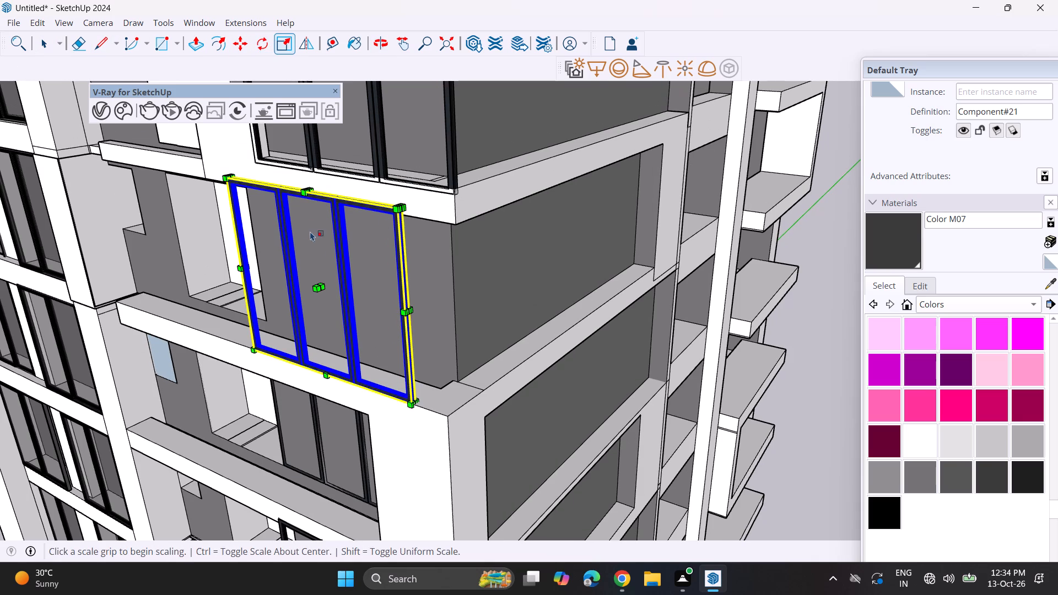
click(311, 187)
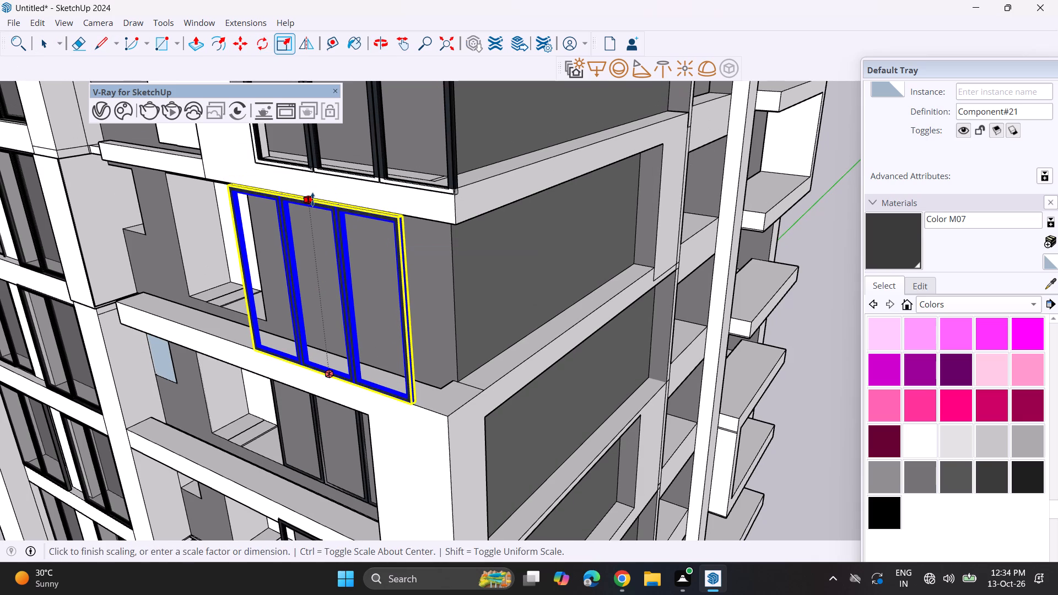
drag(312, 199, 319, 201)
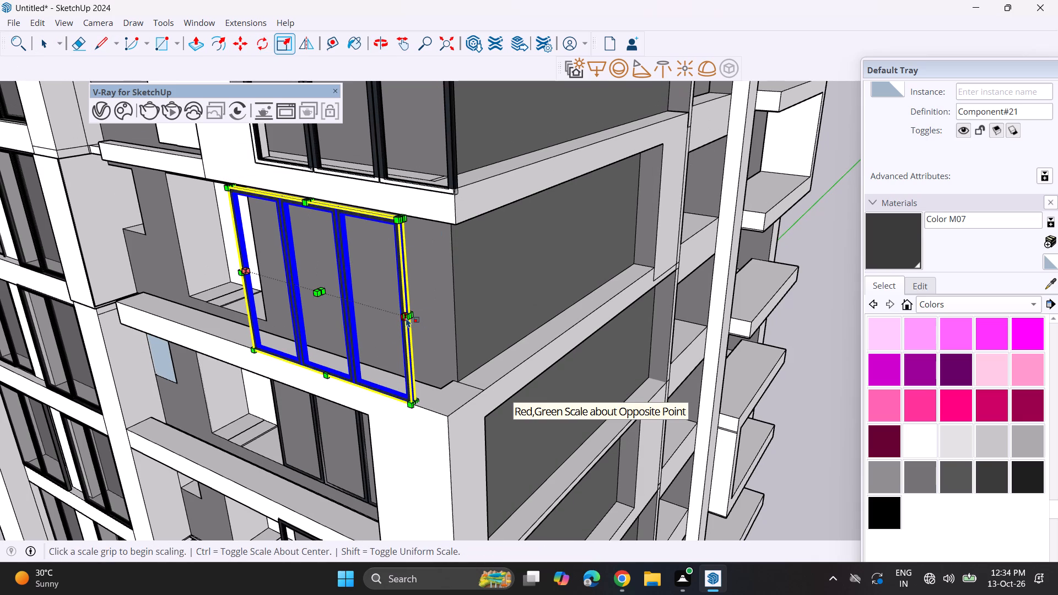
scroll(407, 317, up, 3)
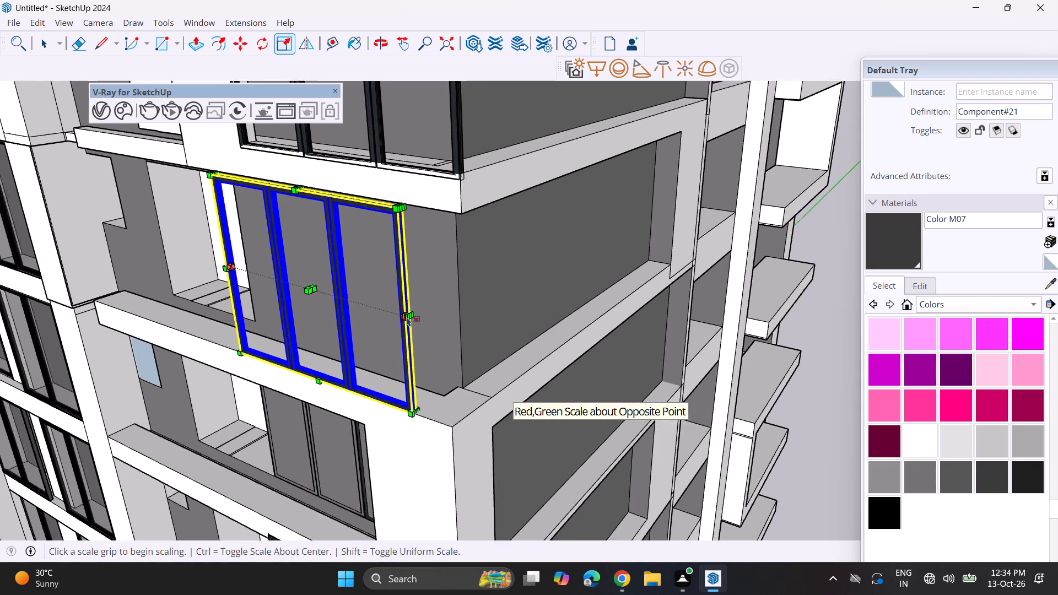
scroll(407, 317, up, 3)
click(406, 310)
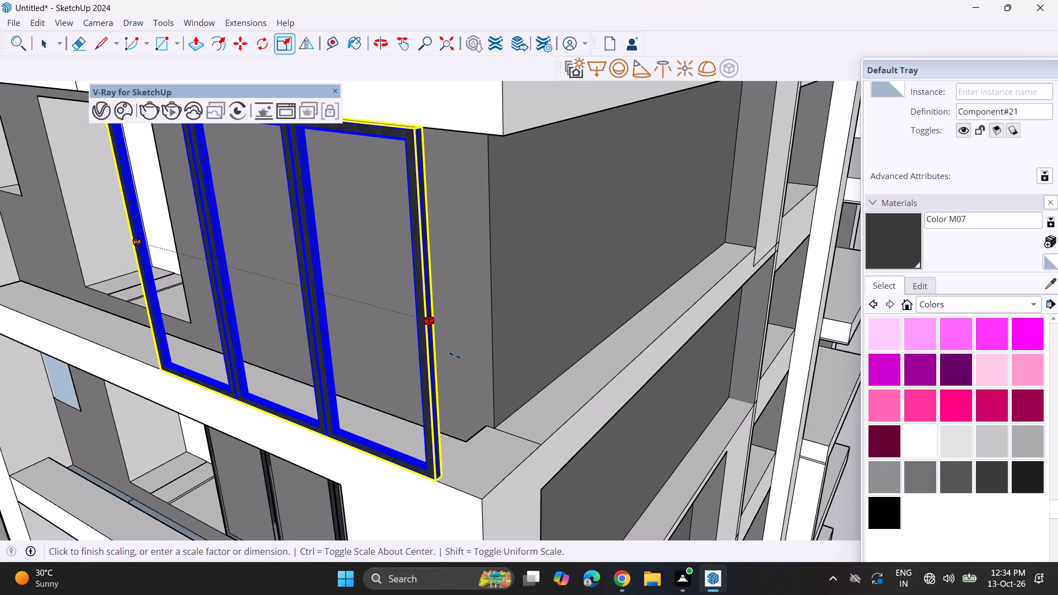
click(482, 522)
Narrow the same unit from its inner side so its edge lines up with the top-floor unit above.
scroll(462, 486, down, 4)
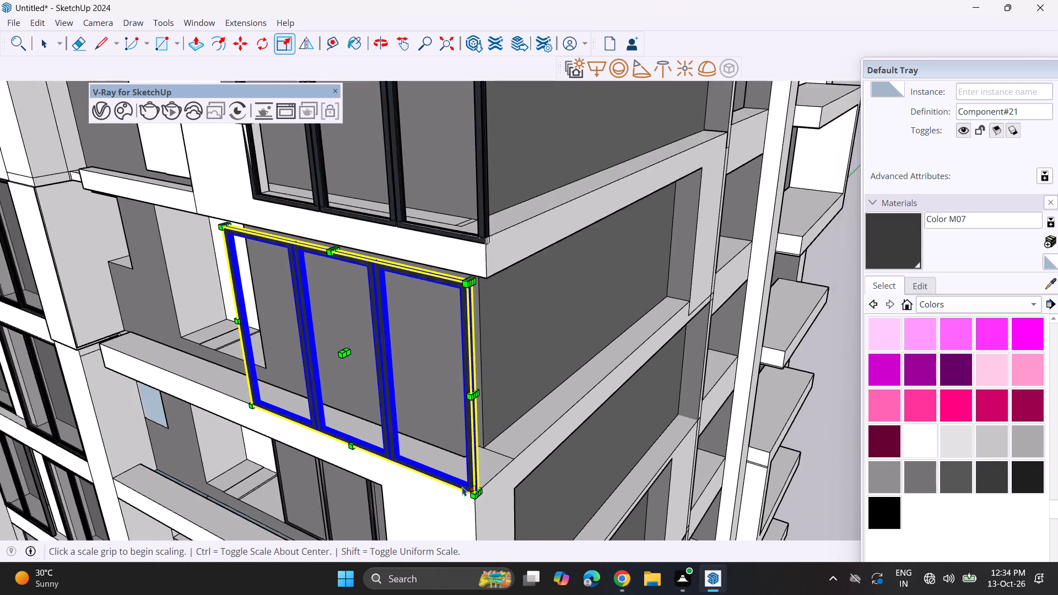
scroll(462, 486, down, 5)
shift+middle_drag(459, 480, 481, 334)
middle_drag(407, 349, 510, 282)
shift+middle_drag(479, 257, 461, 365)
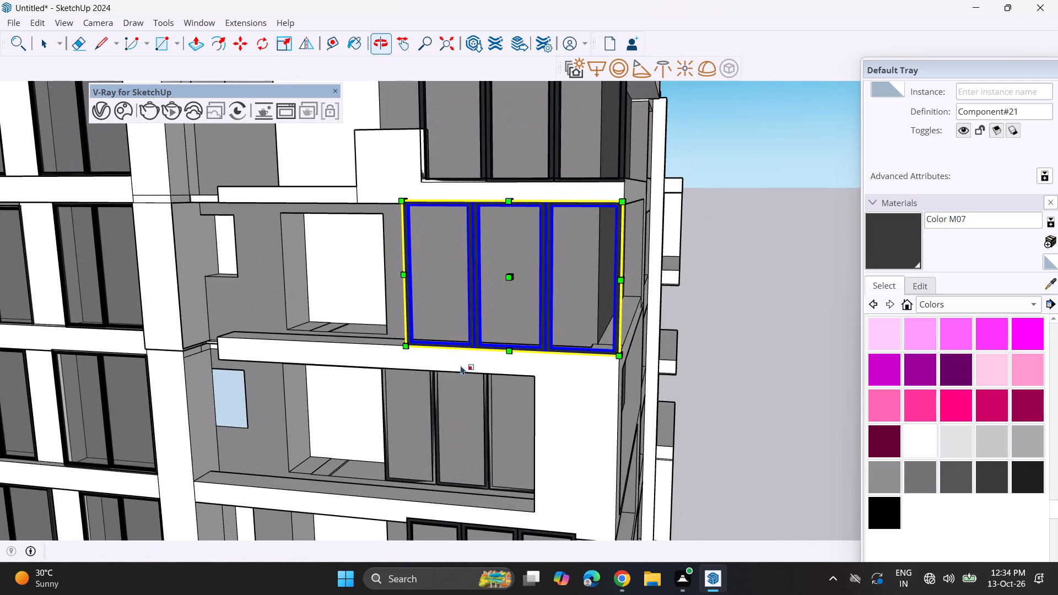
shift+middle_drag(450, 375, 323, 386)
middle_drag(273, 309, 428, 365)
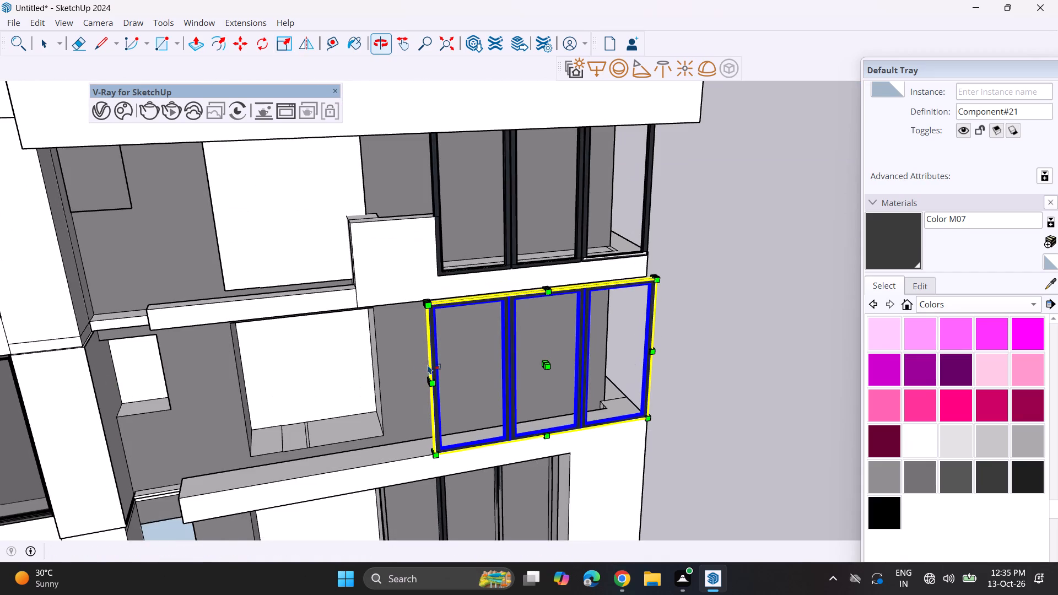
scroll(429, 383, up, 5)
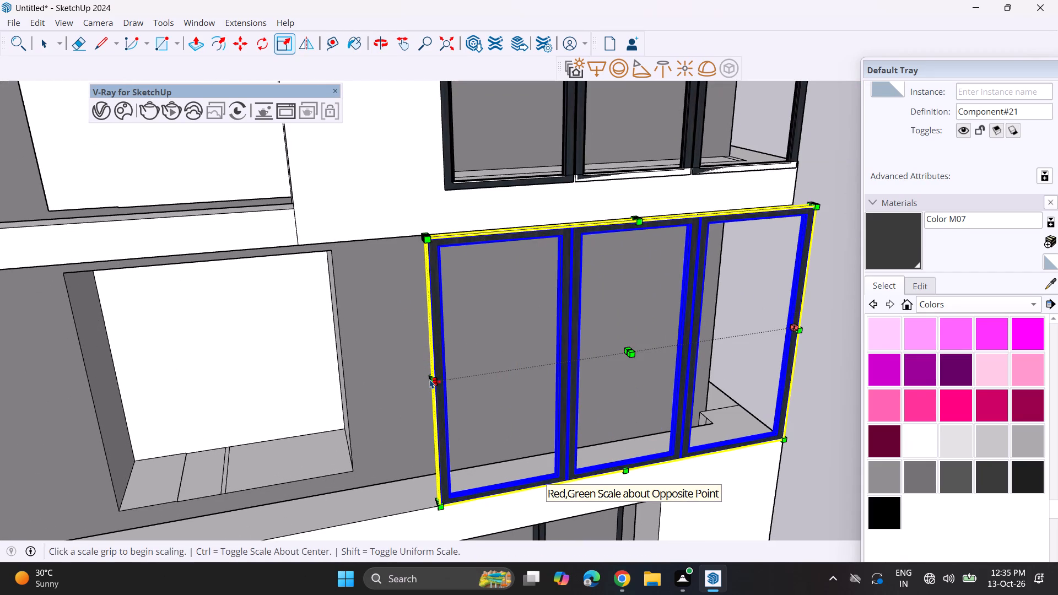
click(429, 382)
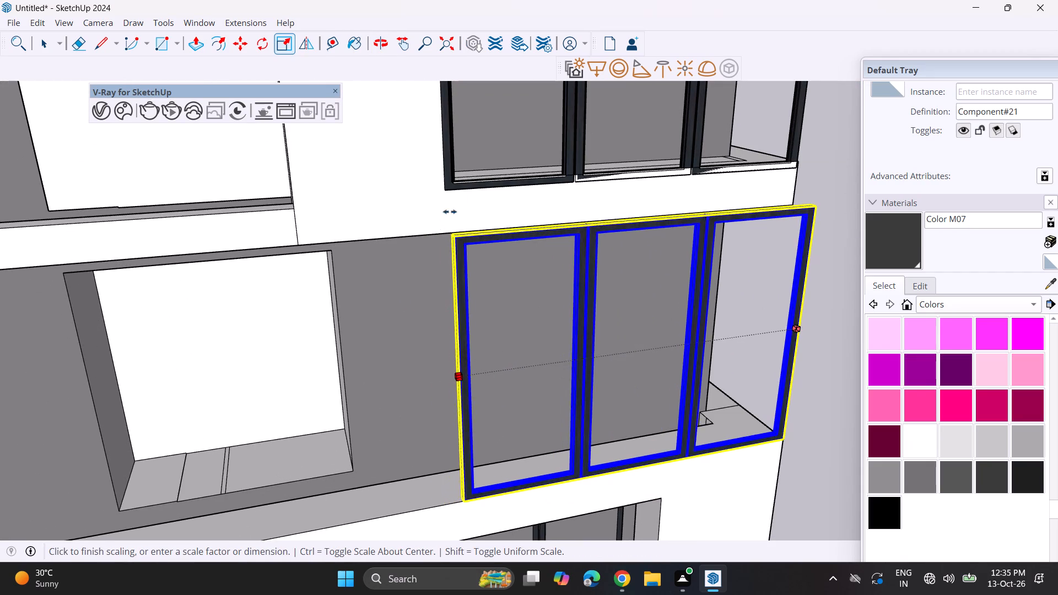
click(444, 193)
Scale the three-panel unit in the uppermost box-framed balcony at its upper and lower edges to fit the opening's height.
middle_drag(534, 302, 399, 202)
scroll(393, 203, down, 5)
shift+middle_drag(485, 301, 404, 144)
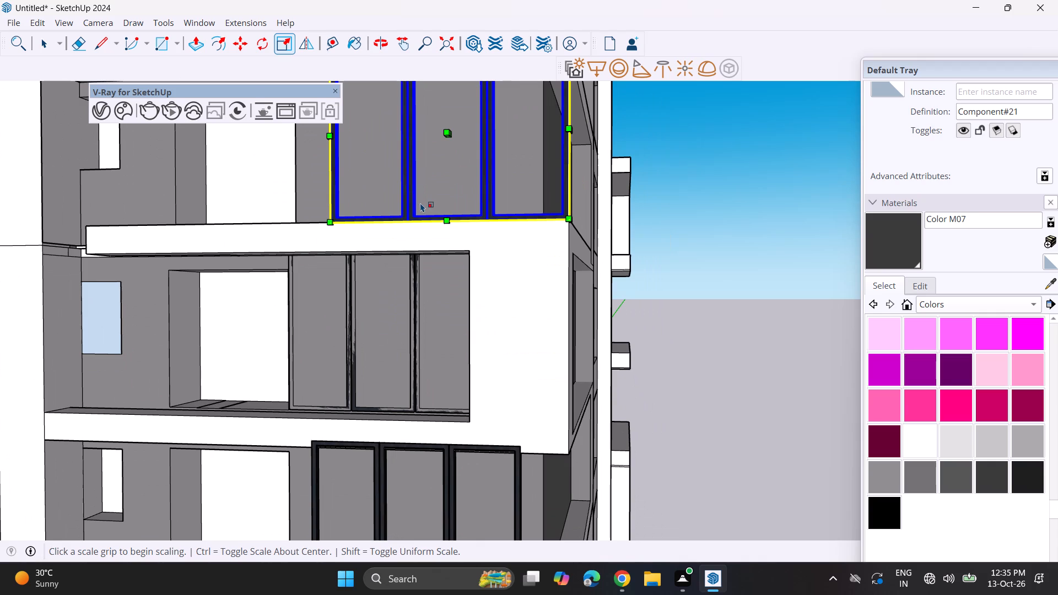
scroll(452, 202, down, 3)
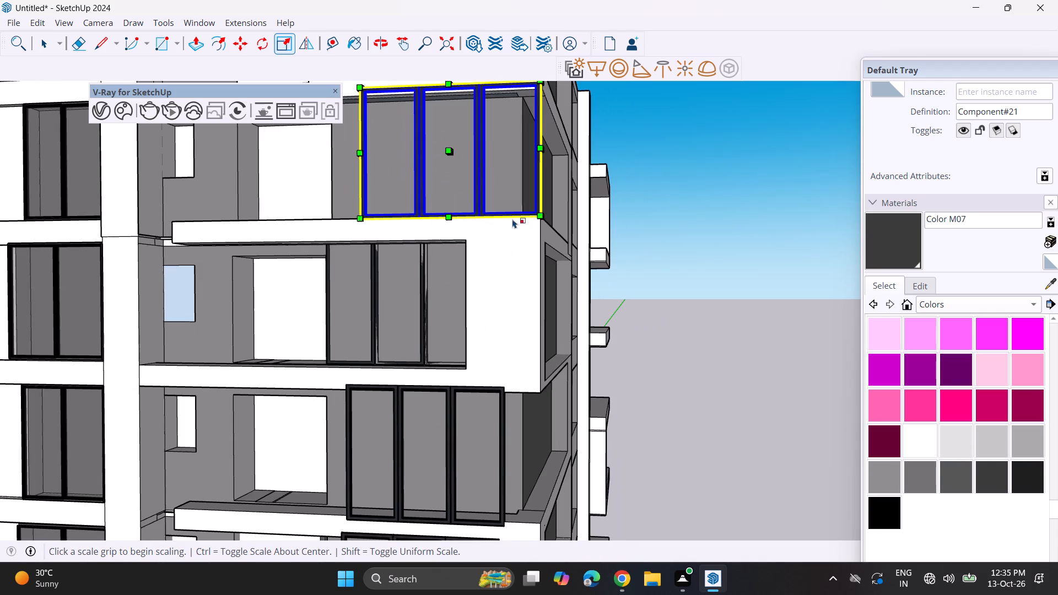
key(space)
middle_drag(439, 347, 614, 375)
key(space)
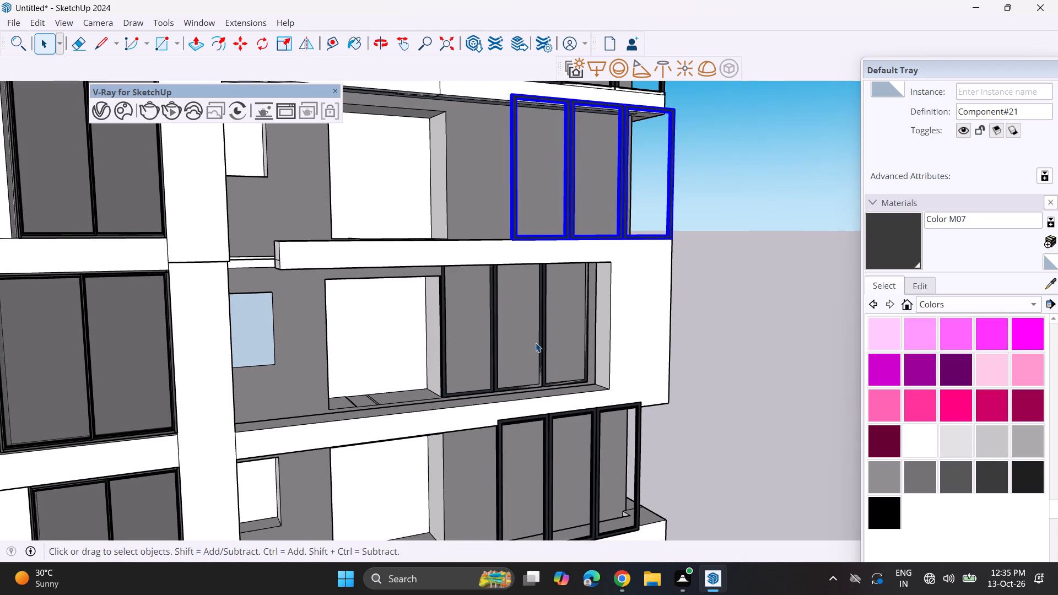
click(536, 343)
scroll(539, 340, up, 3)
middle_drag(539, 340, 523, 284)
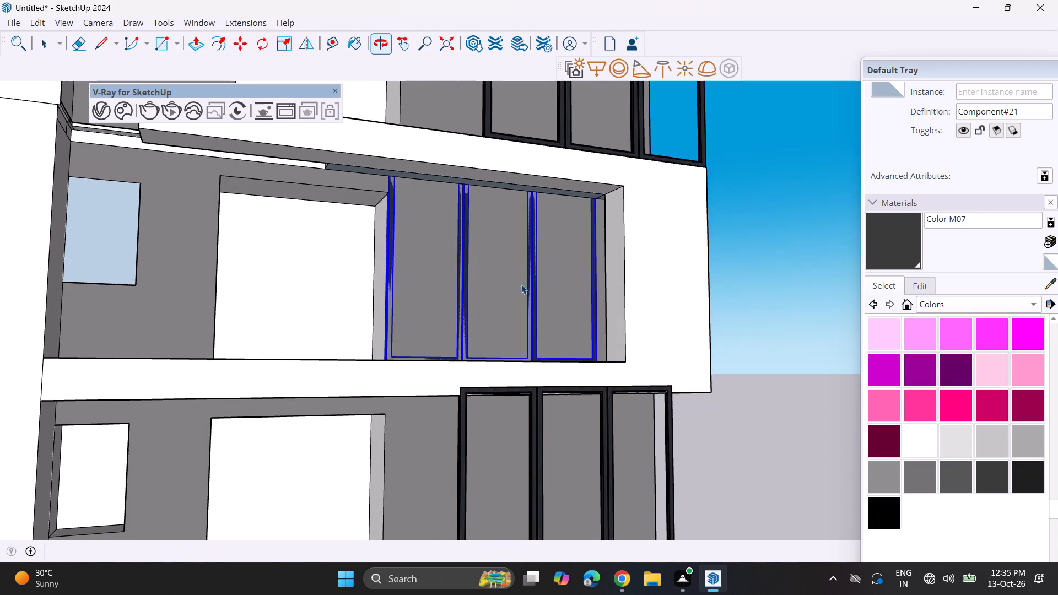
middle_drag(472, 308, 473, 355)
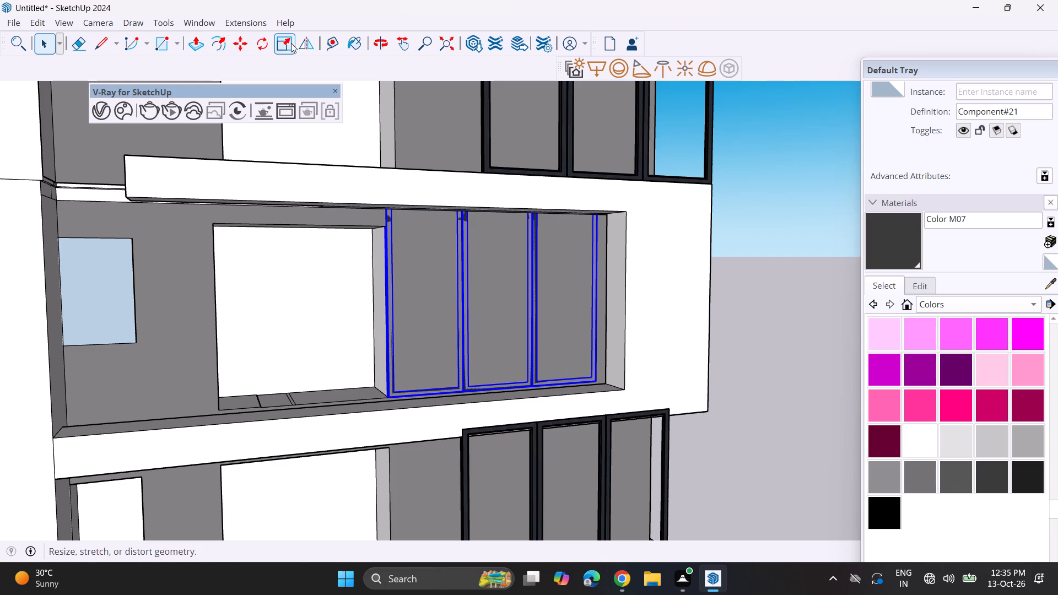
click(282, 41)
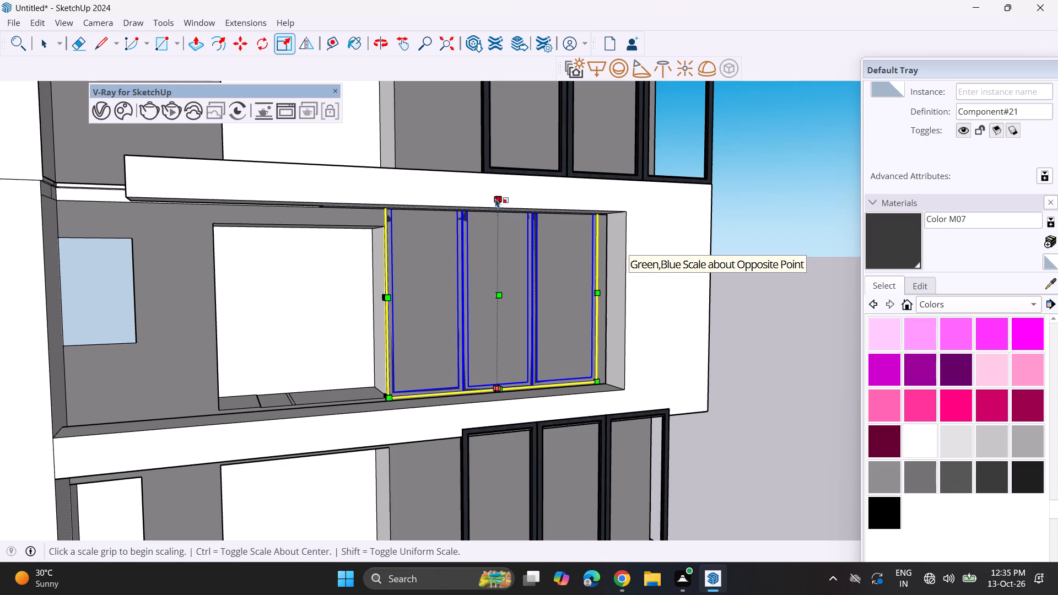
middle_drag(493, 200, 642, 221)
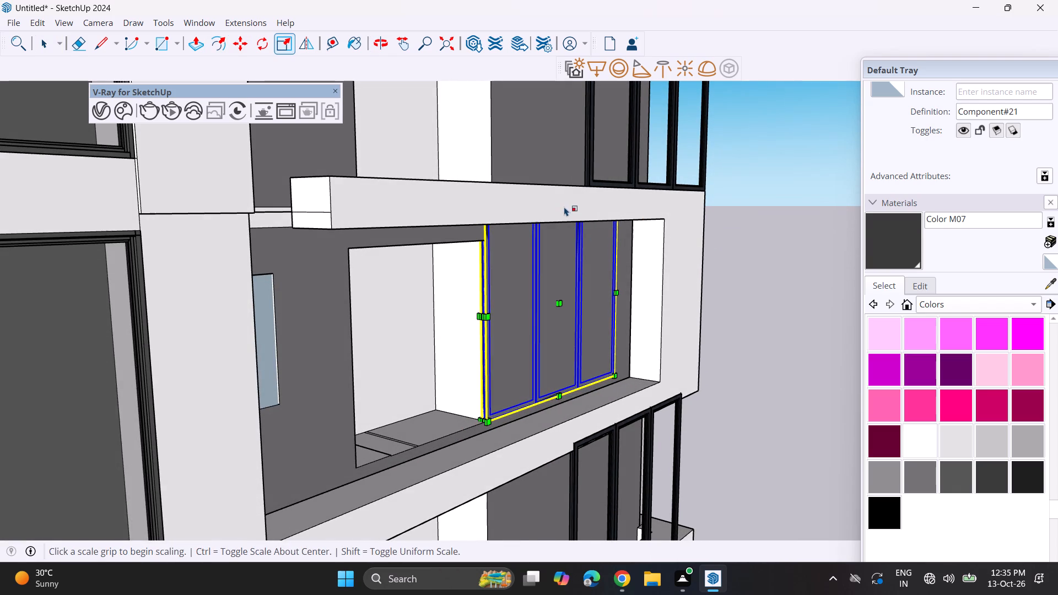
click(553, 206)
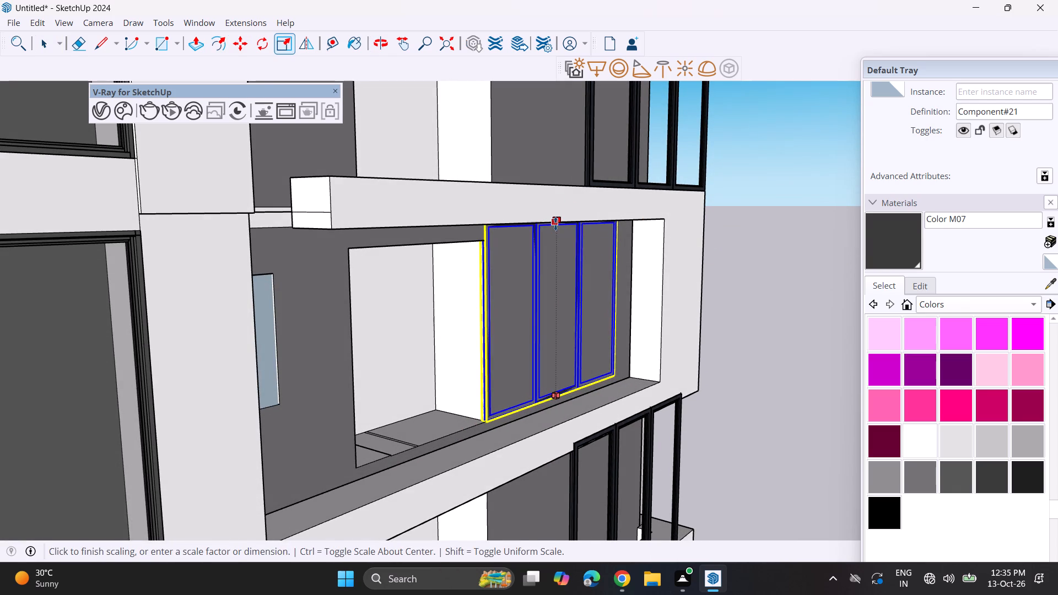
click(555, 224)
click(551, 393)
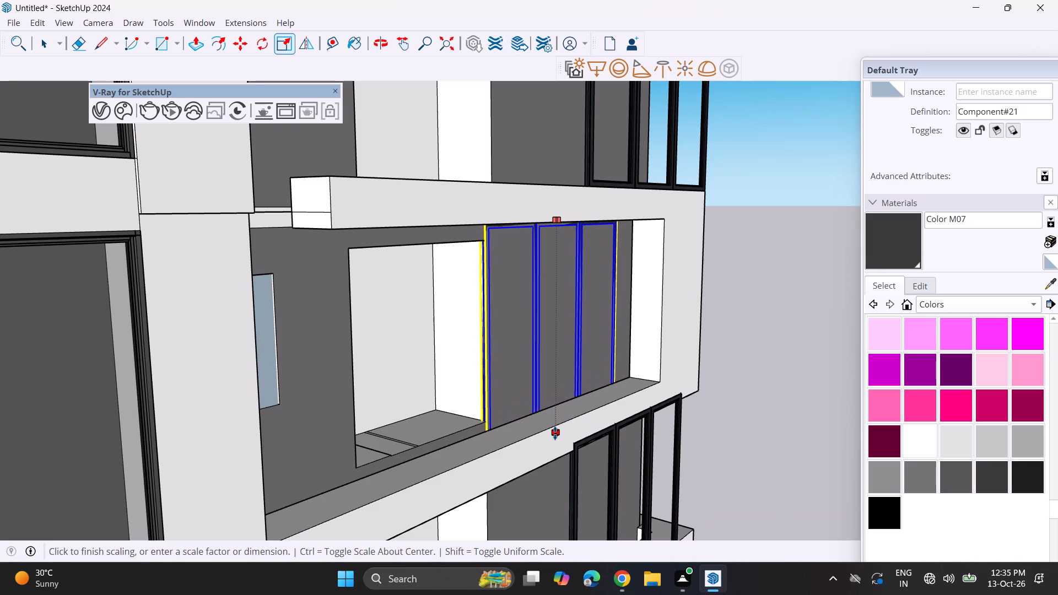
click(557, 424)
Move the box-framed balcony's three-panel unit outward to the front lower corner of the opening, beside the corner pier.
middle_drag(596, 401, 415, 391)
key(m)
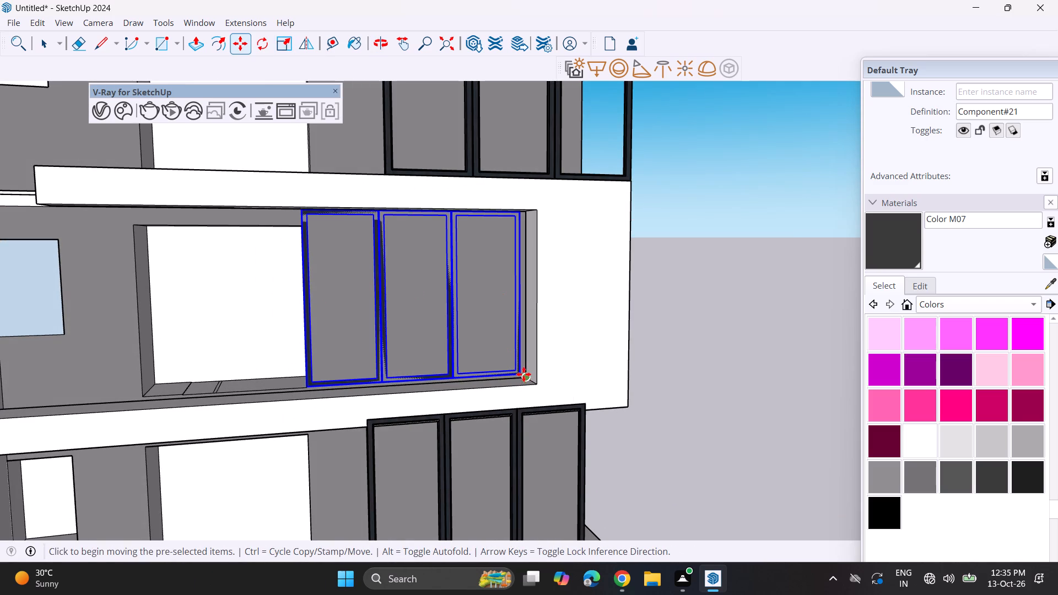
click(517, 369)
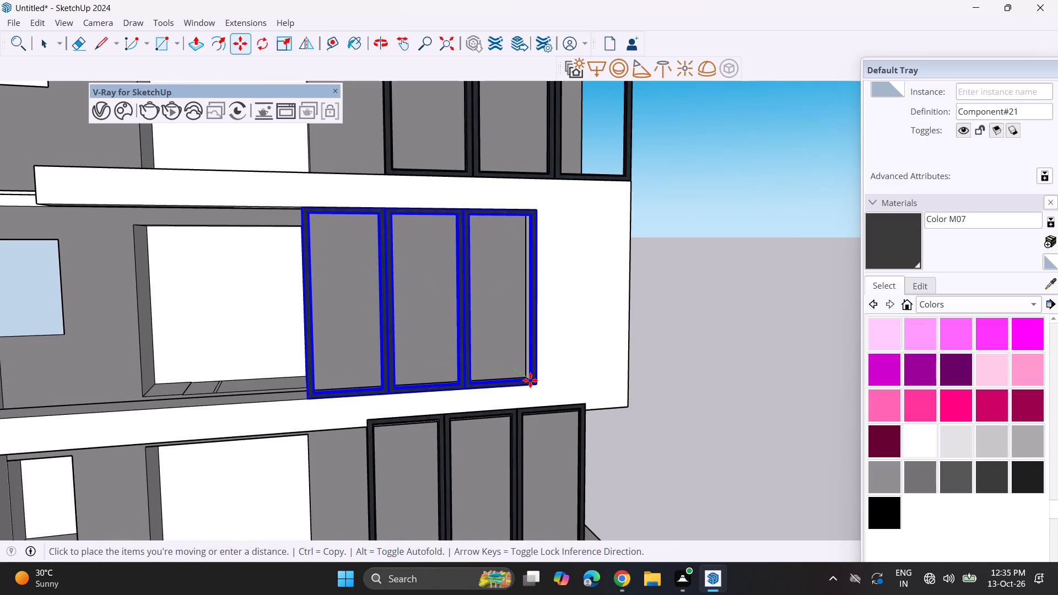
click(530, 382)
middle_drag(539, 396, 399, 401)
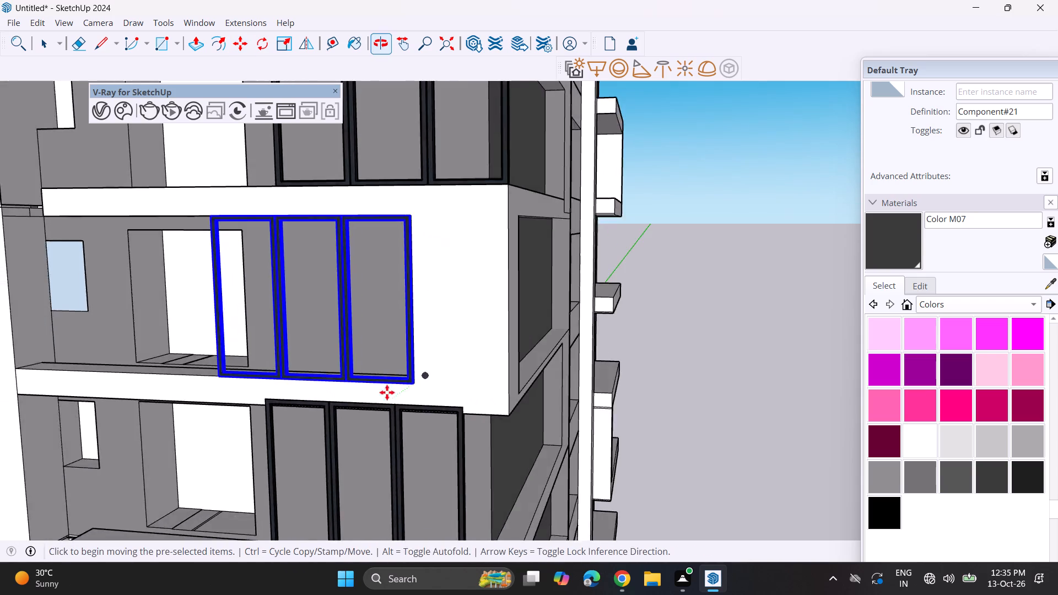
Scale the lower edge of the three-panel unit in the stepped-parapet balcony below the mid-tower box frame up to the parapet's top.
scroll(386, 381, down, 8)
shift+middle_drag(401, 403, 390, 351)
scroll(389, 349, down, 6)
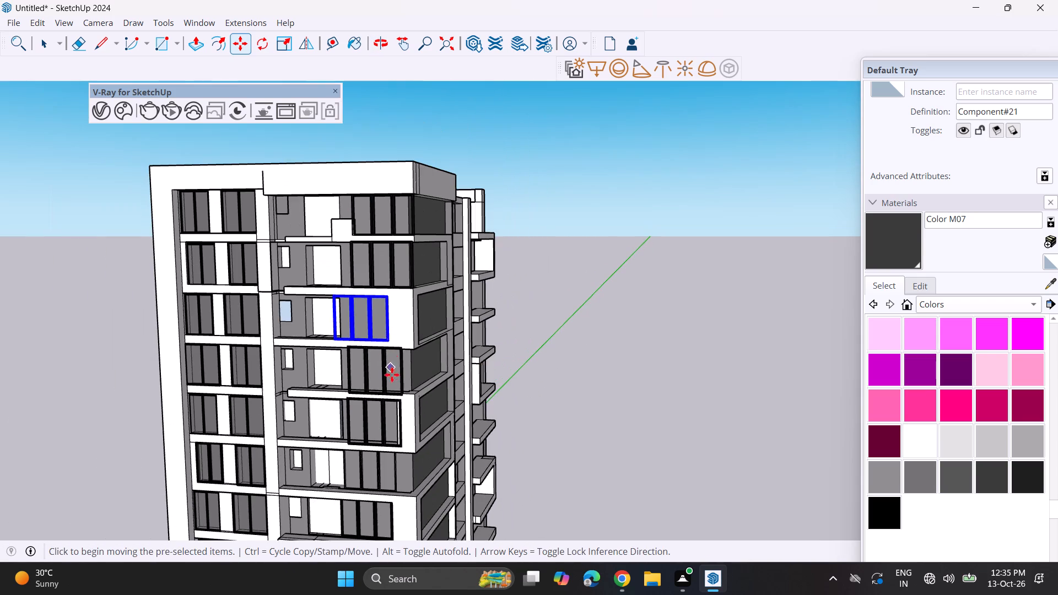
key(space)
scroll(395, 390, down, 7)
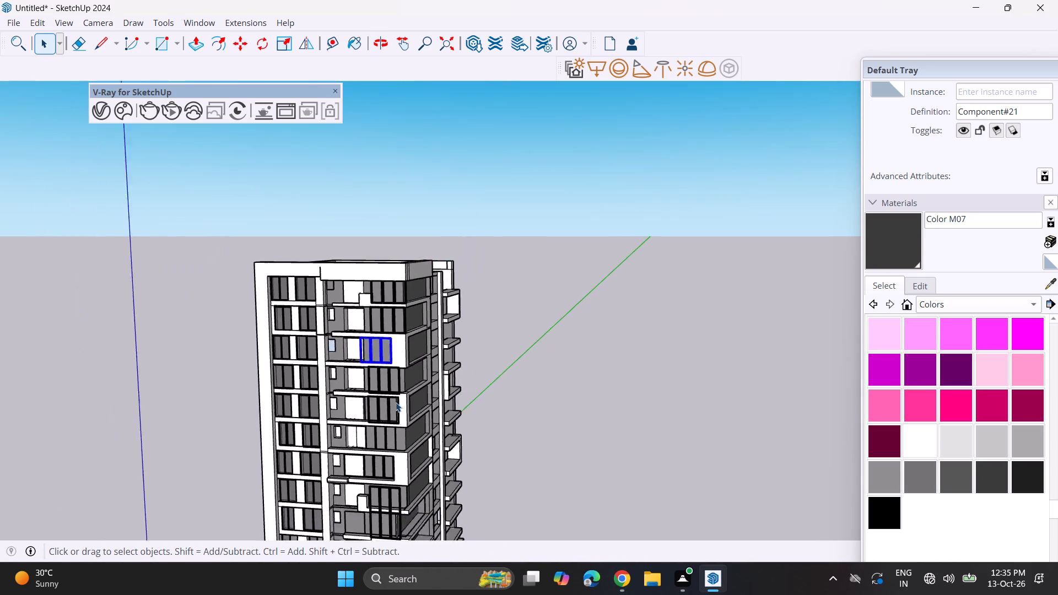
scroll(396, 402, down, 3)
middle_drag(406, 465, 384, 389)
middle_drag(382, 409, 363, 278)
scroll(410, 417, up, 2)
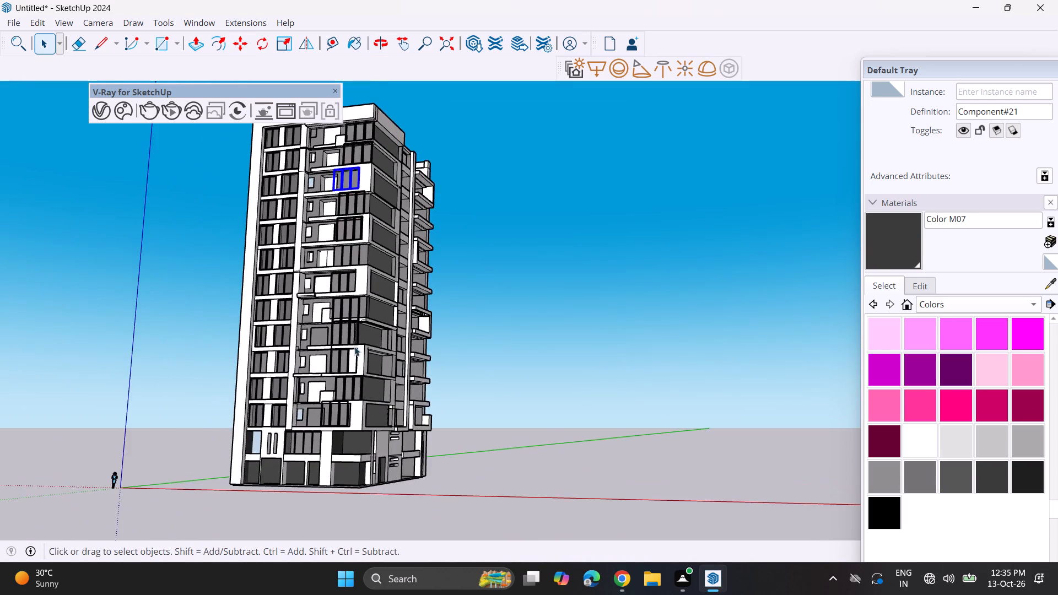
scroll(342, 280, up, 5)
scroll(378, 314, up, 9)
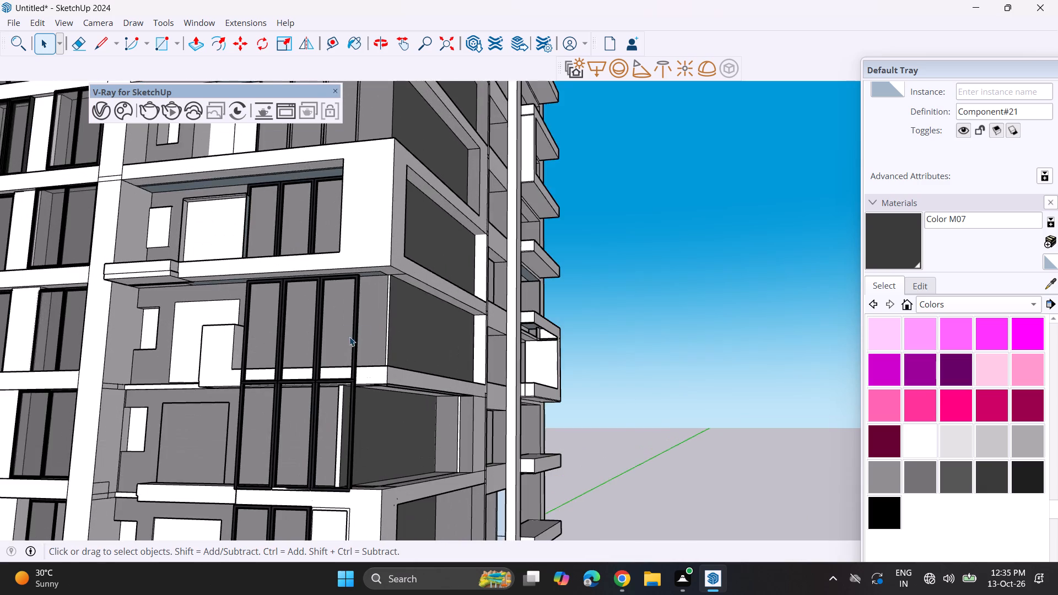
middle_drag(349, 337, 463, 399)
click(434, 416)
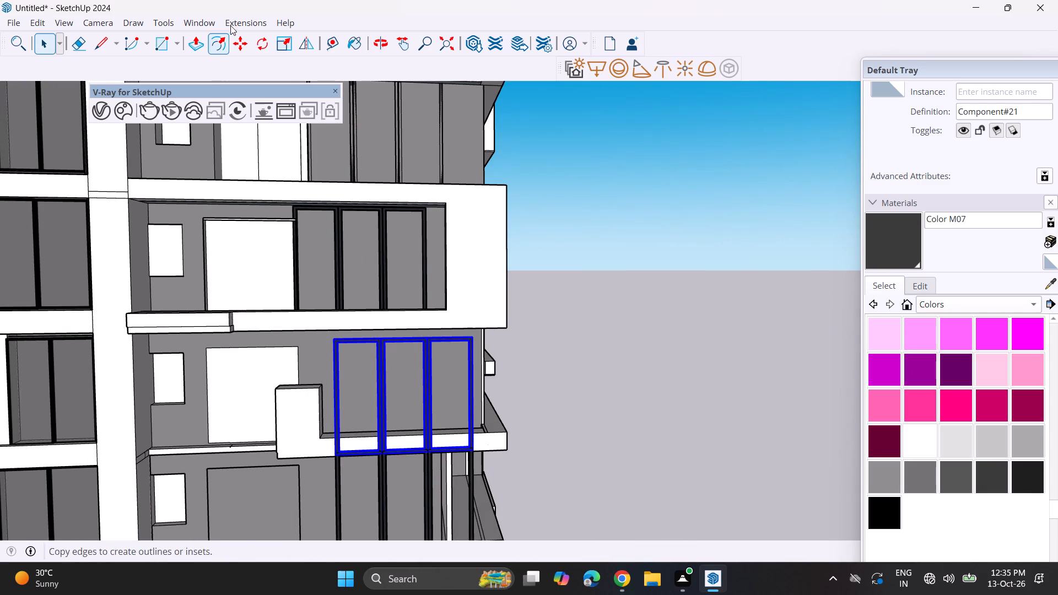
click(293, 44)
middle_drag(354, 467, 267, 482)
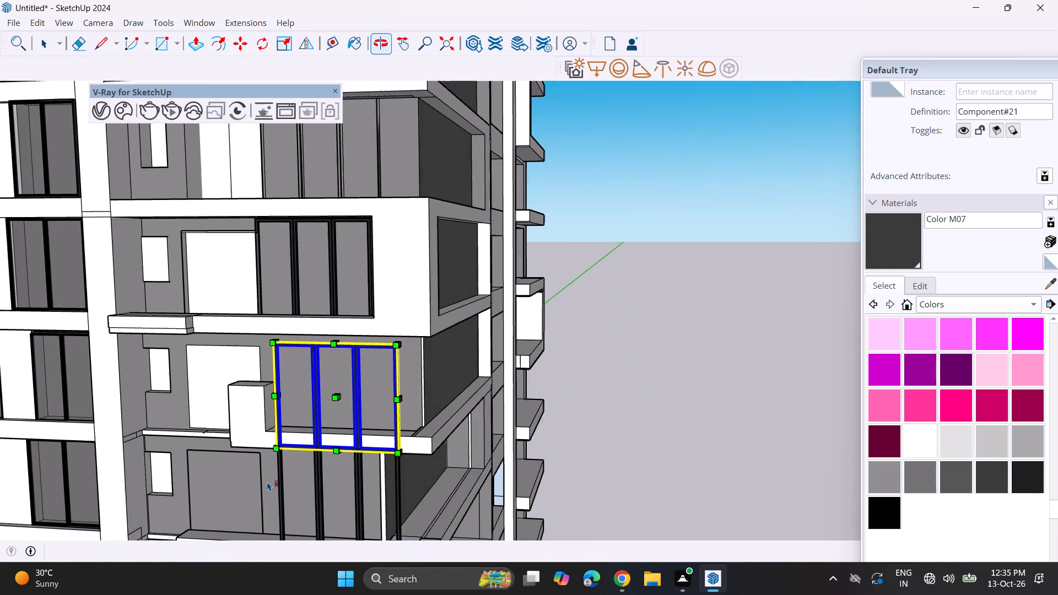
click(339, 446)
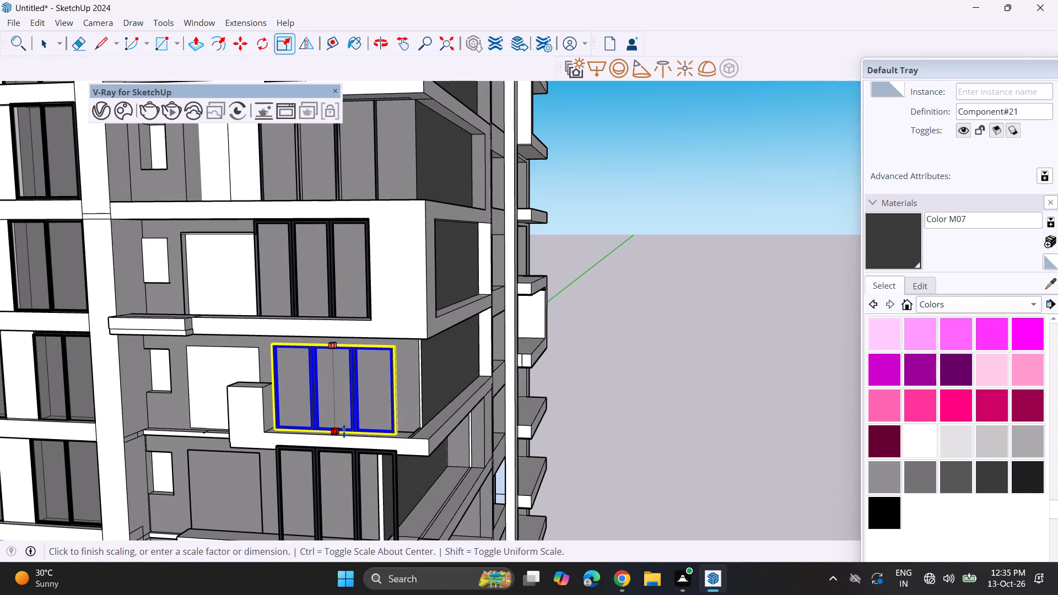
click(344, 432)
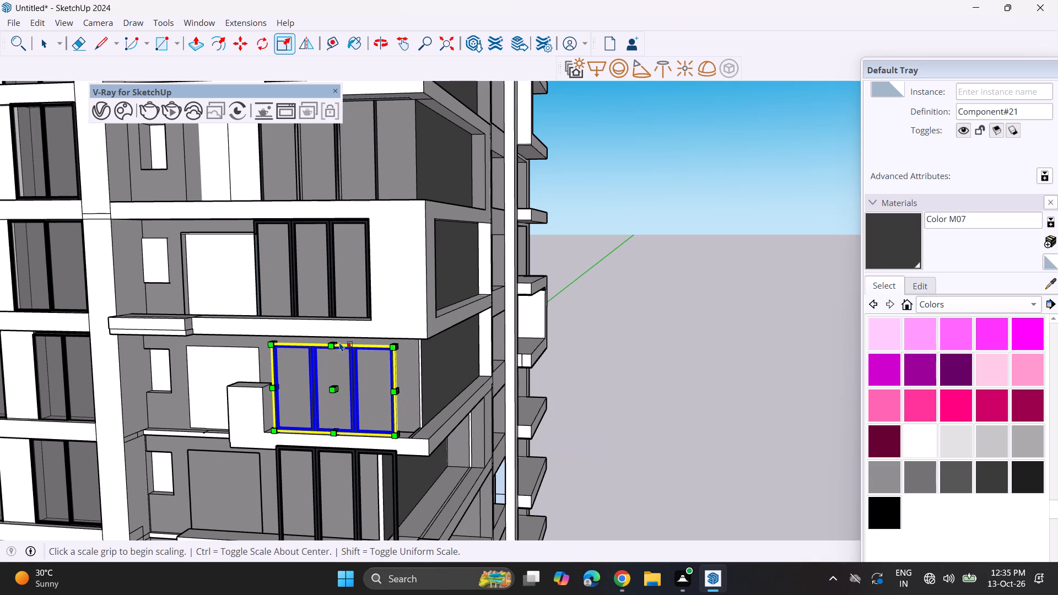
Stretch the same unit's upper edge up to the underside of the box frame above.
scroll(337, 343, up, 11)
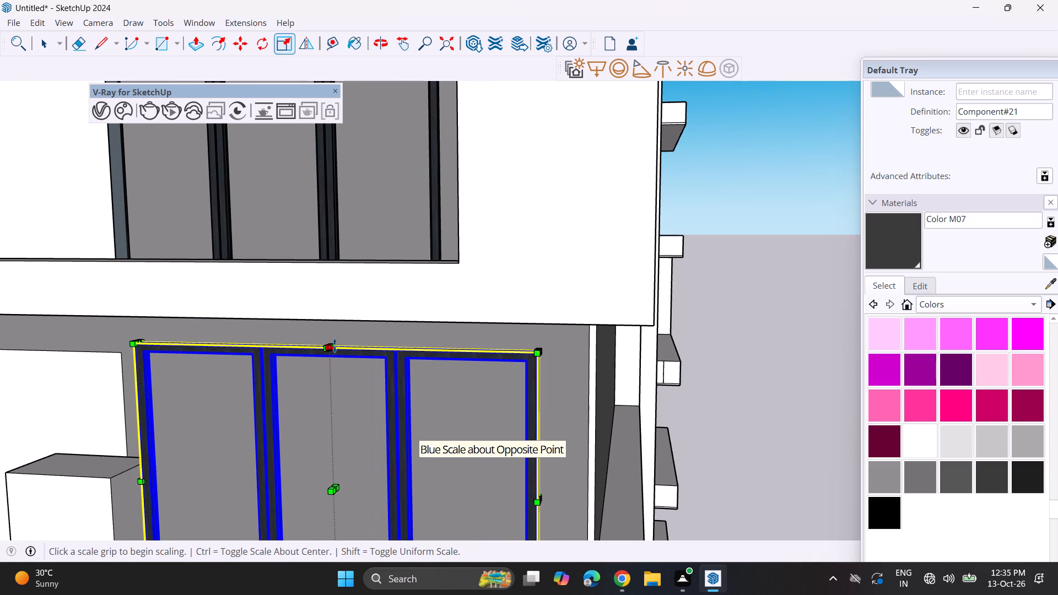
click(334, 345)
click(352, 321)
scroll(366, 345, down, 4)
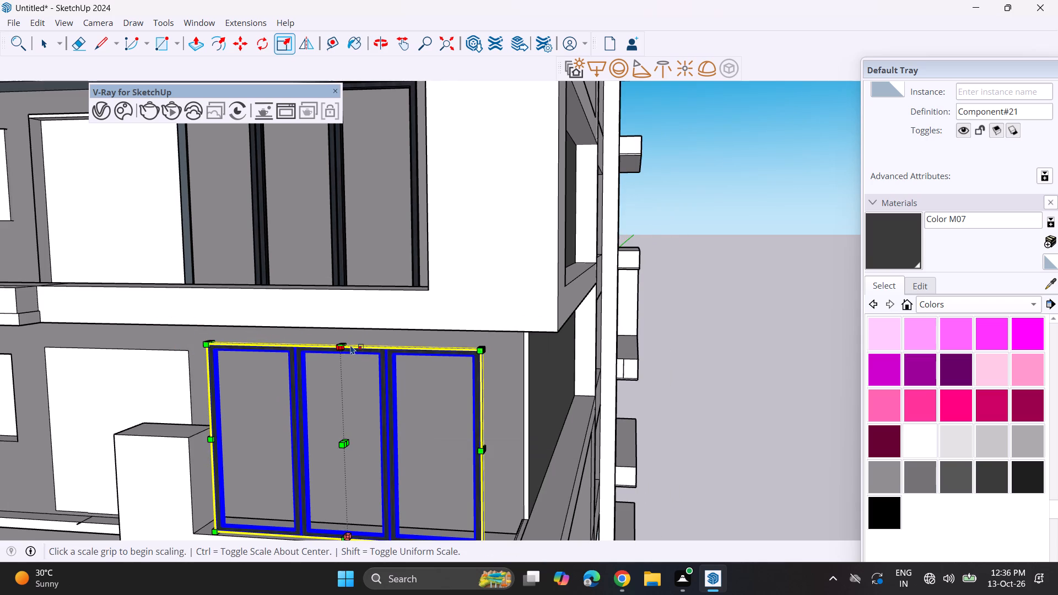
scroll(350, 345, up, 7)
click(341, 348)
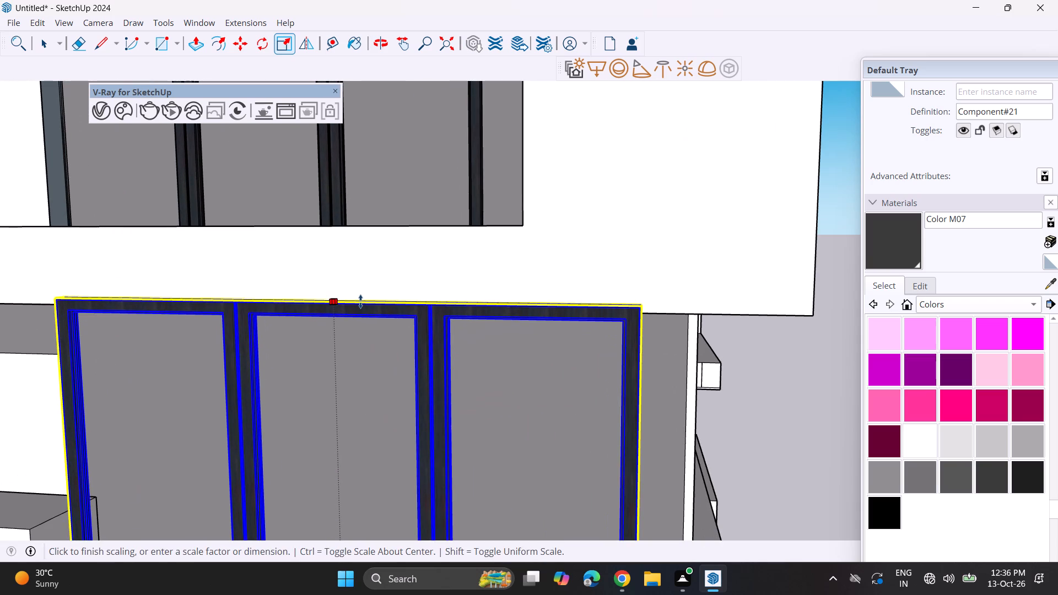
click(360, 304)
scroll(373, 317, down, 10)
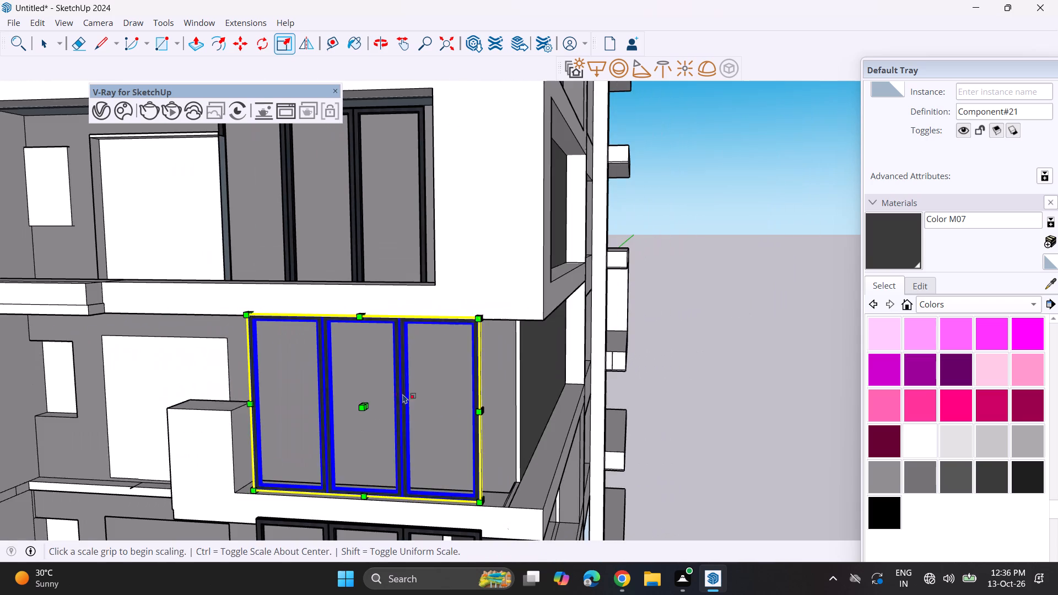
shift+middle_drag(403, 394, 390, 329)
key(space)
Move the unit outward so its lower corner sits at the parapet's front outer corner.
middle_drag(463, 449, 438, 461)
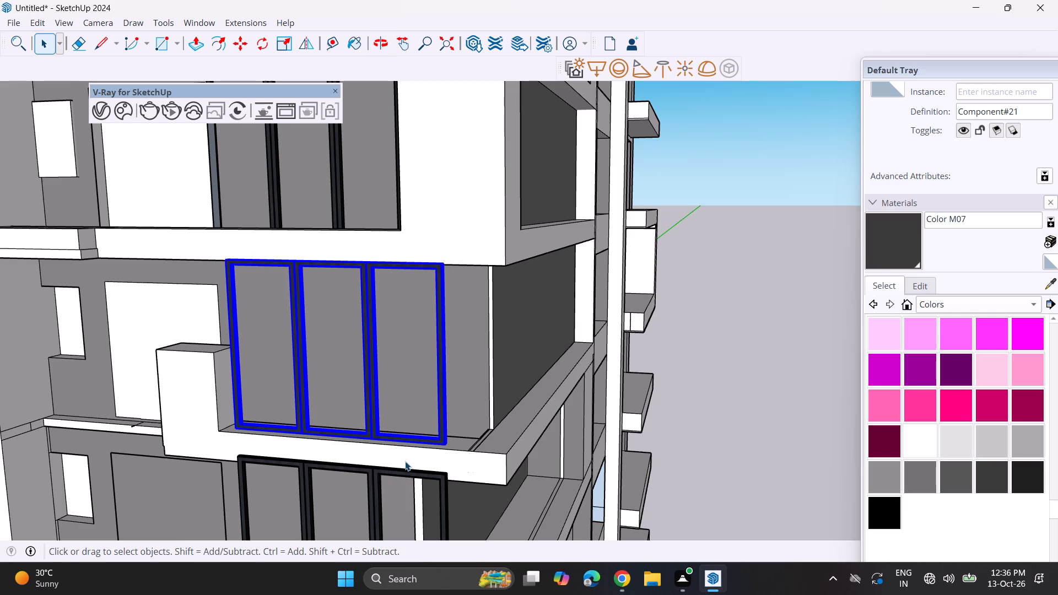
key(m)
click(444, 445)
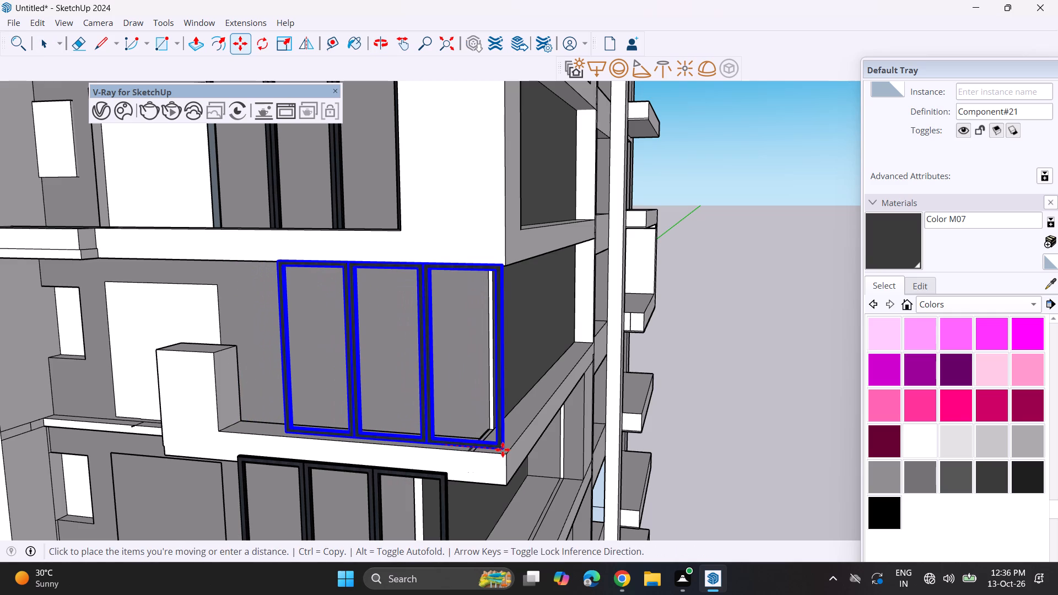
click(503, 450)
middle_drag(517, 487, 436, 463)
scroll(339, 430, down, 1)
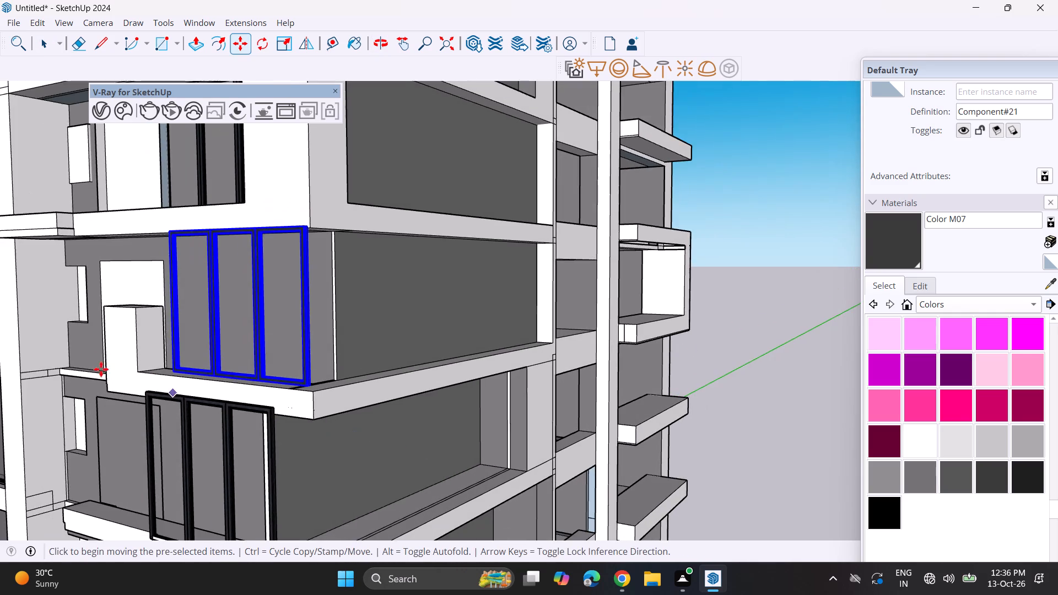
Widen the unit from its inner side until its edge reaches the raised block of the stepped parapet.
middle_drag(105, 361, 430, 399)
click(289, 32)
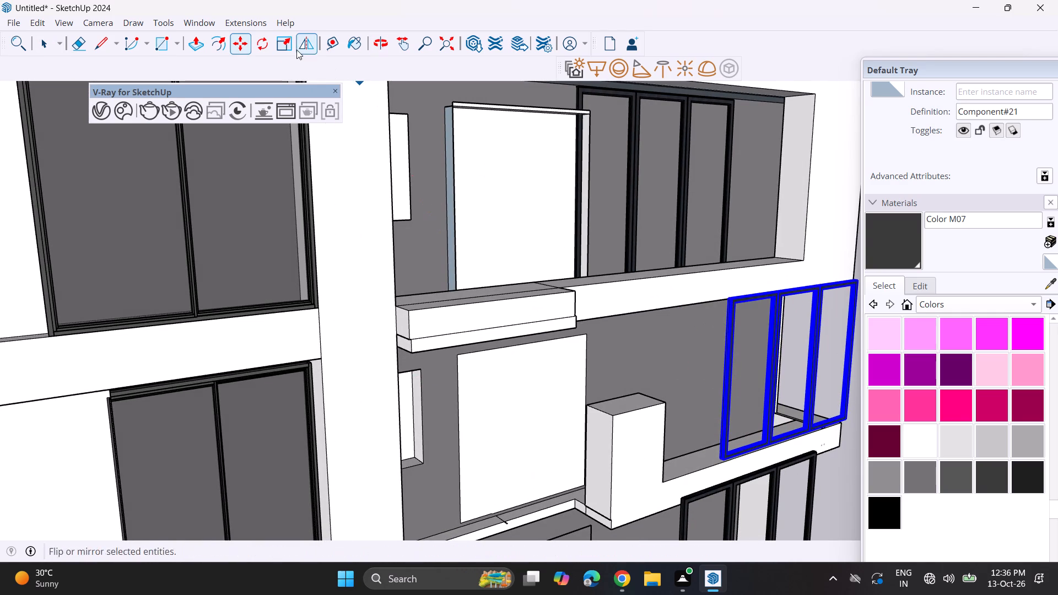
click(283, 43)
click(721, 380)
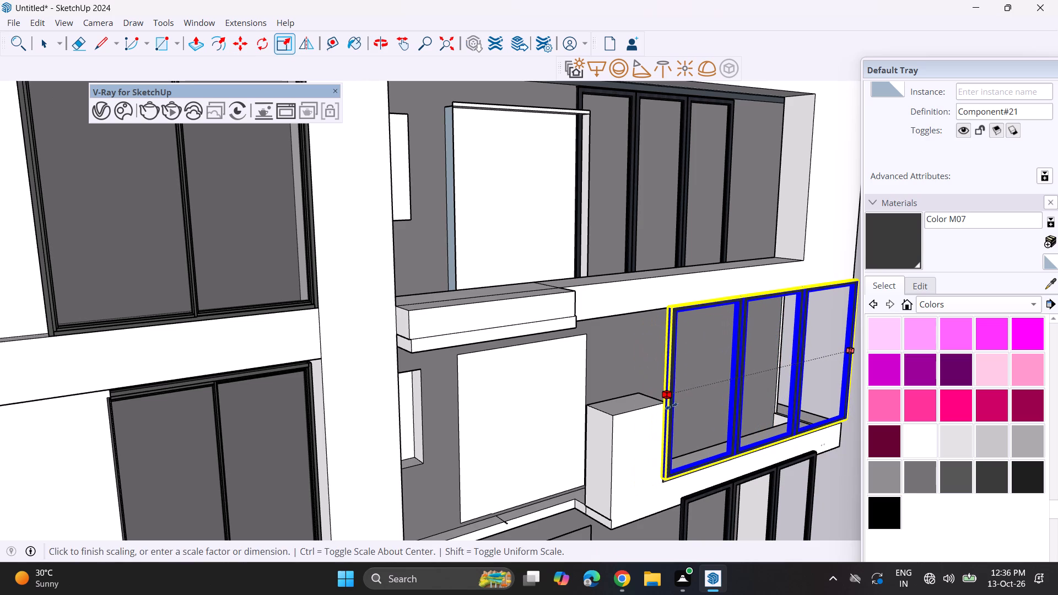
click(671, 406)
middle_drag(691, 415, 390, 328)
scroll(385, 323, down, 7)
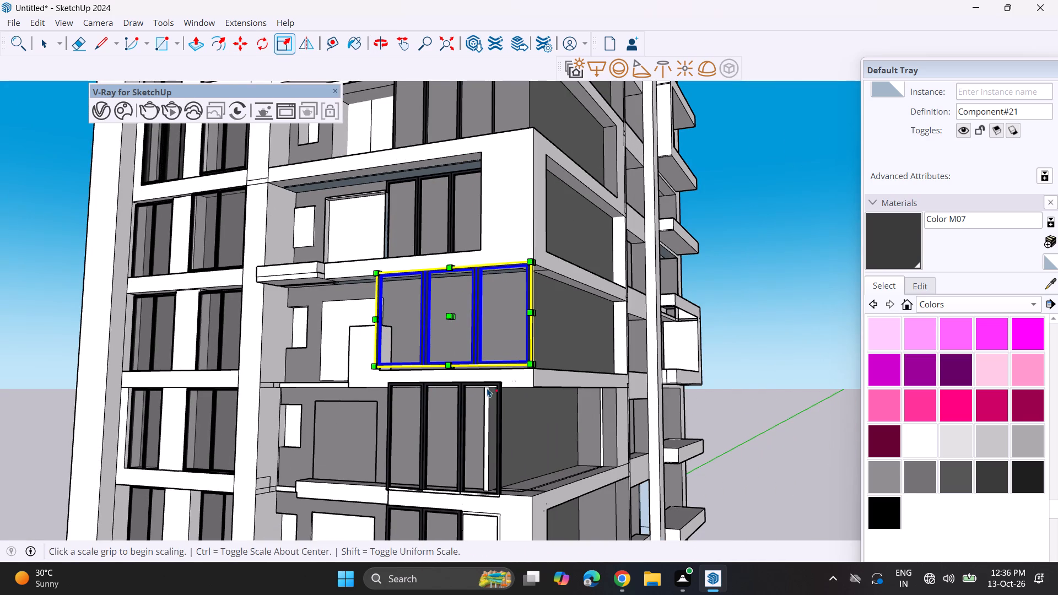
key(space)
click(727, 395)
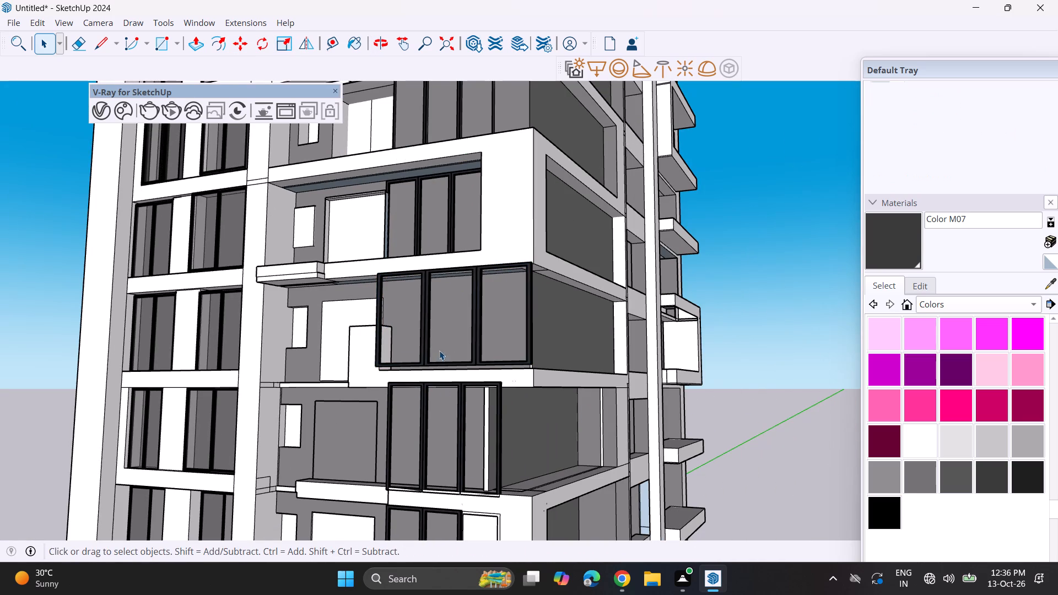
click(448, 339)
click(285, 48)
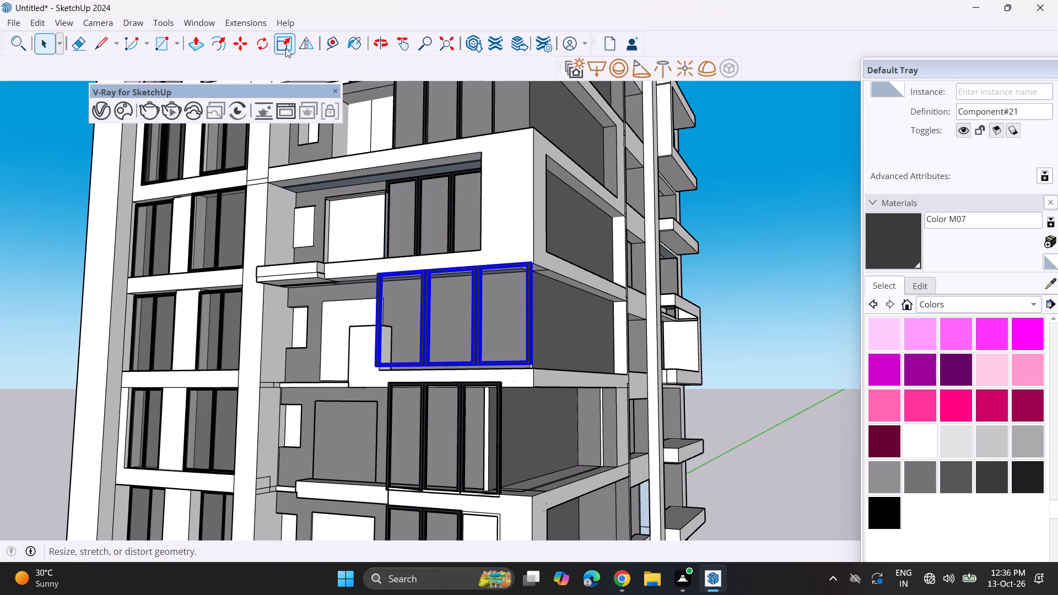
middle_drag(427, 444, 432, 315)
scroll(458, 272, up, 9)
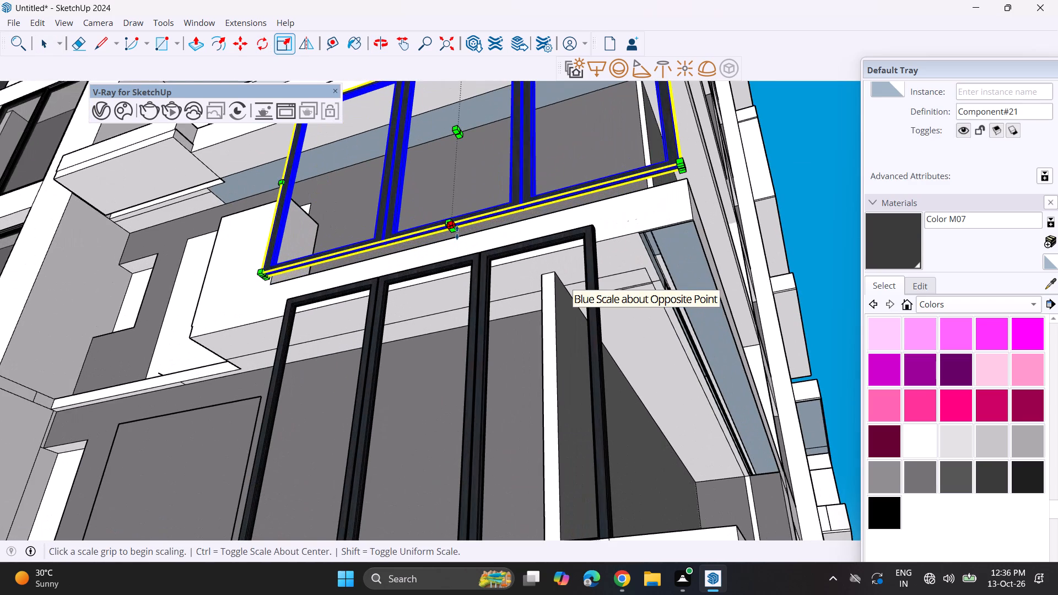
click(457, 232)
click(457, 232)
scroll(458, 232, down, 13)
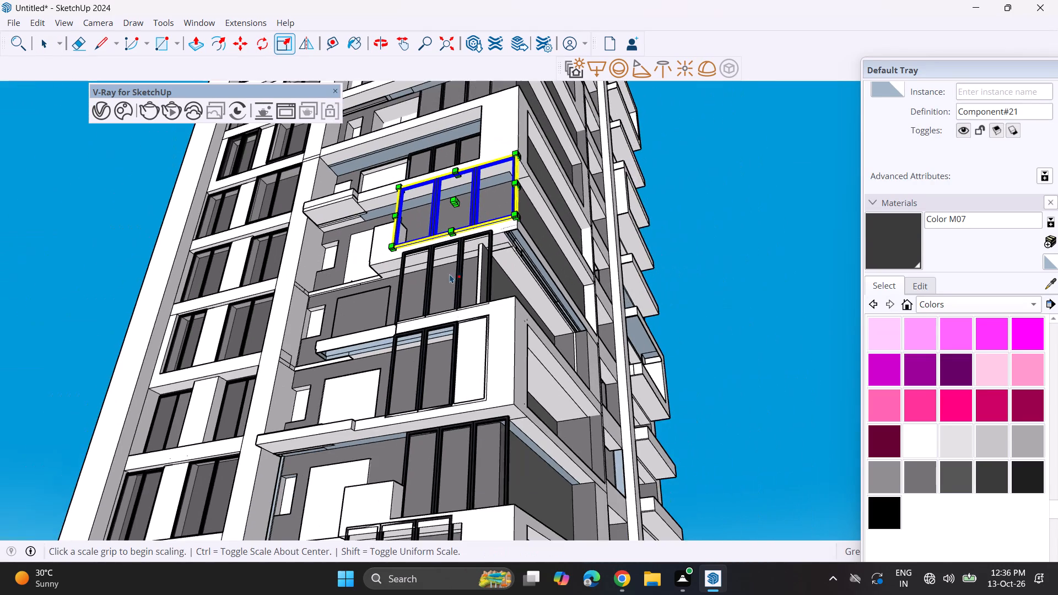
Scale the three-panel unit one floor below from its outer side so it extends to the outer corner.
middle_drag(467, 303, 459, 382)
scroll(469, 328, up, 4)
middle_drag(463, 318, 476, 402)
key(space)
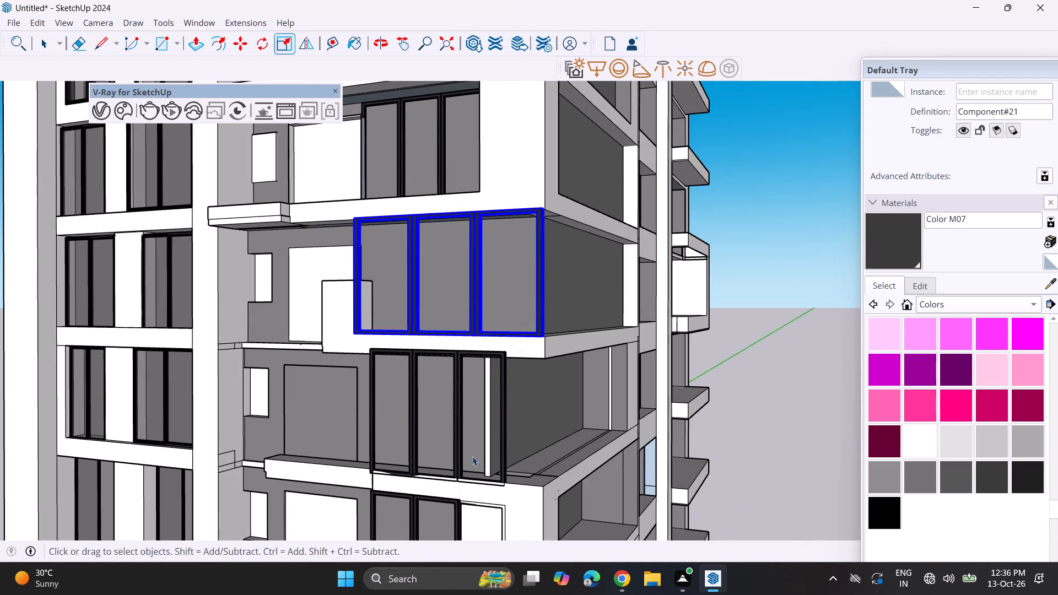
click(472, 456)
middle_drag(476, 456, 369, 487)
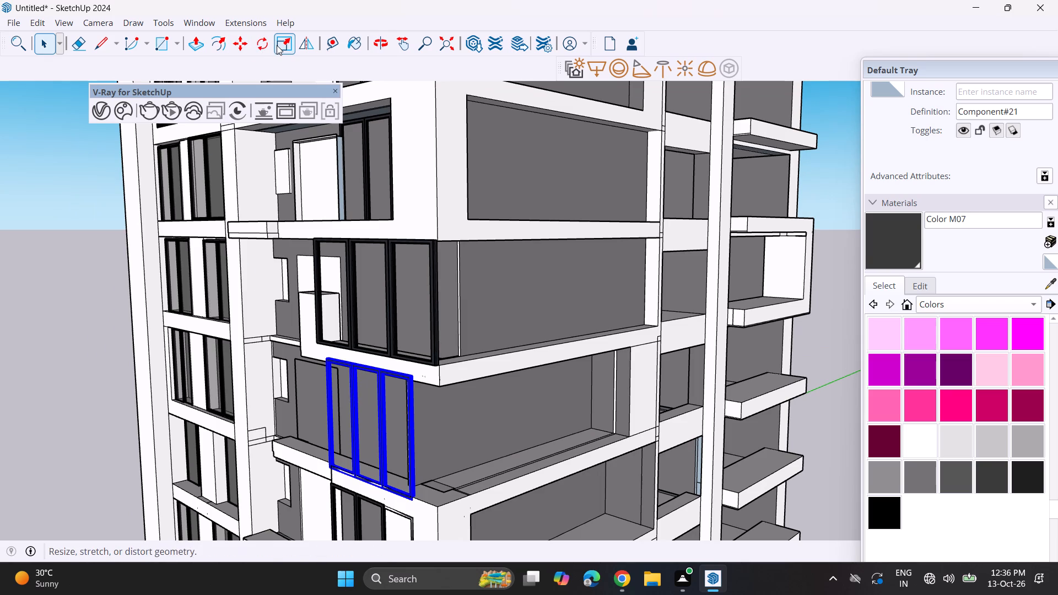
click(277, 45)
scroll(431, 459, up, 3)
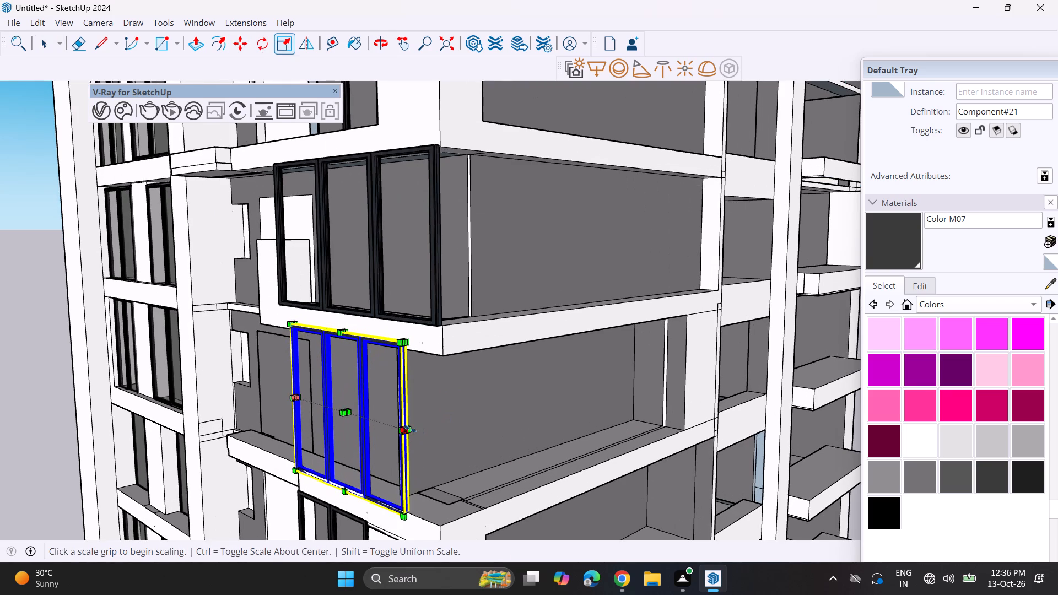
click(410, 429)
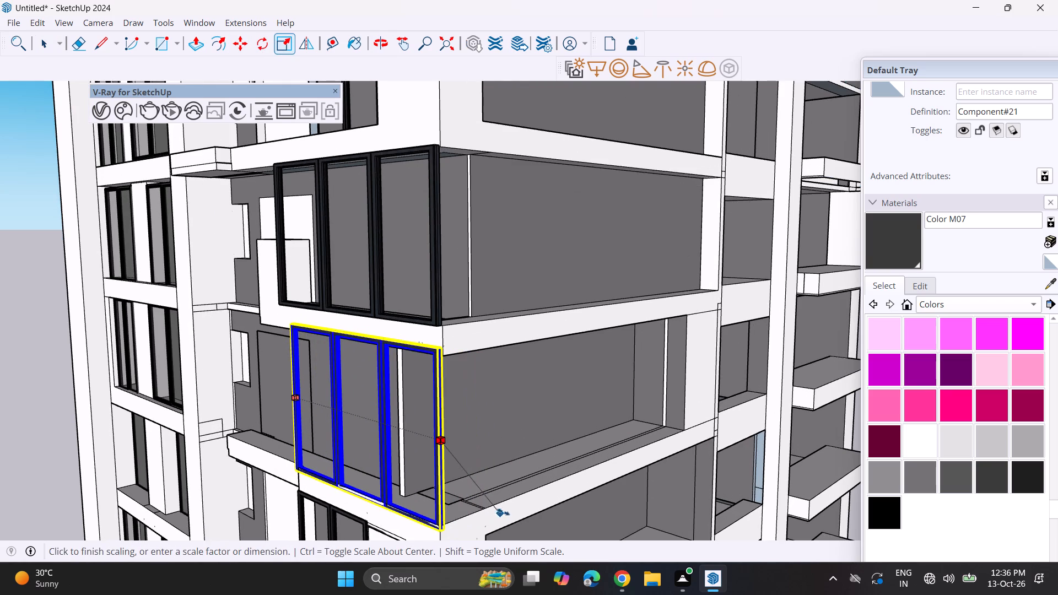
click(503, 512)
Move the three-panel unit in the next box-framed balcony below inward so its outer edge meets the opening's edge at the pier.
scroll(446, 522, down, 4)
shift+middle_drag(446, 515, 464, 202)
scroll(442, 317, up, 3)
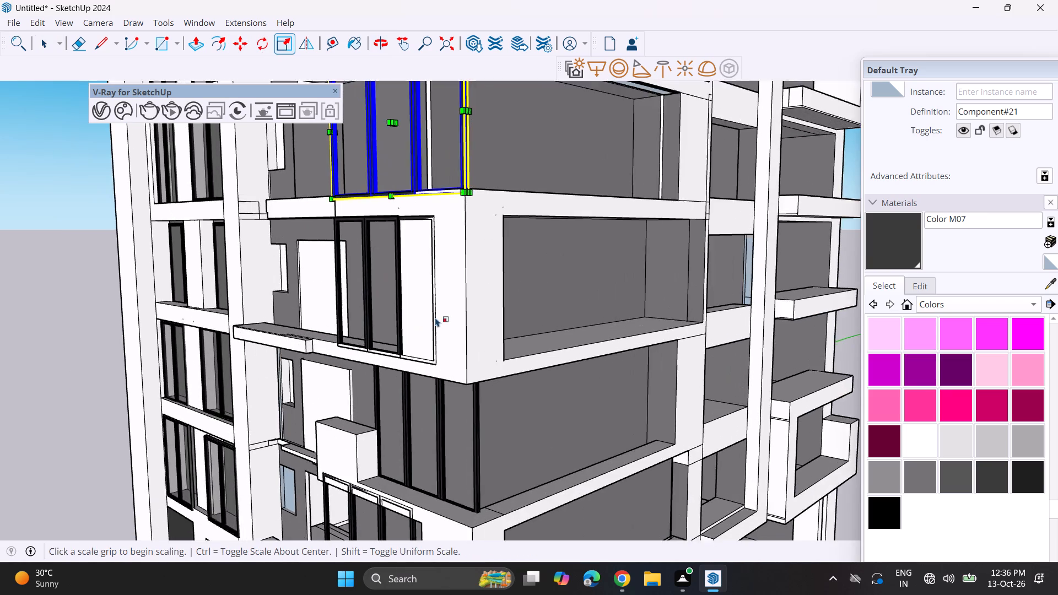
middle_drag(407, 327, 555, 328)
key(space)
click(539, 322)
middle_drag(540, 323, 679, 352)
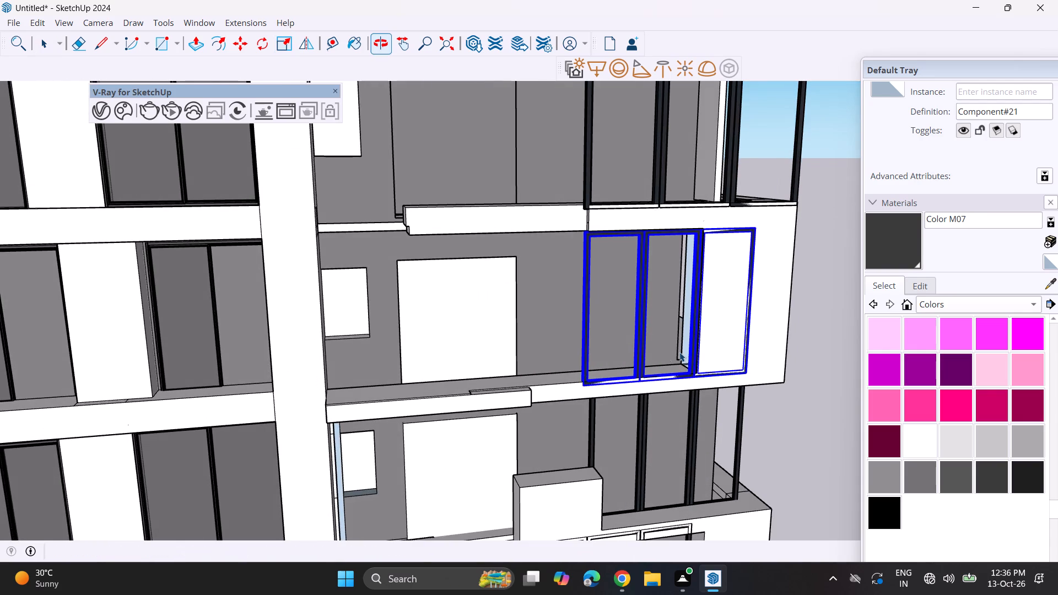
key(m)
click(751, 376)
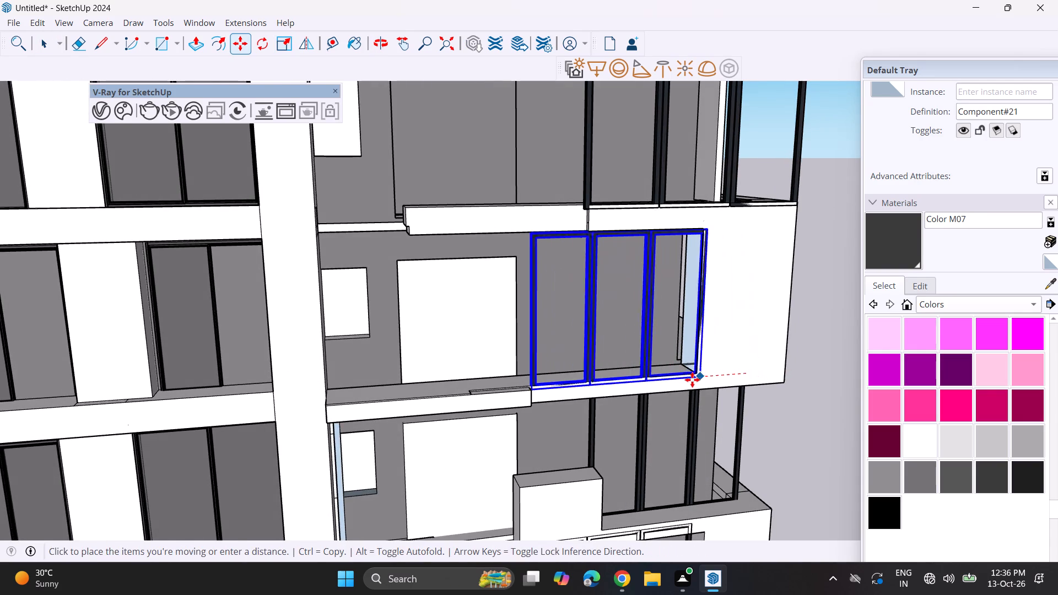
click(699, 377)
Move the three-panel unit one floor below that box frame to the front outer corner of the parapet.
middle_drag(702, 392, 518, 371)
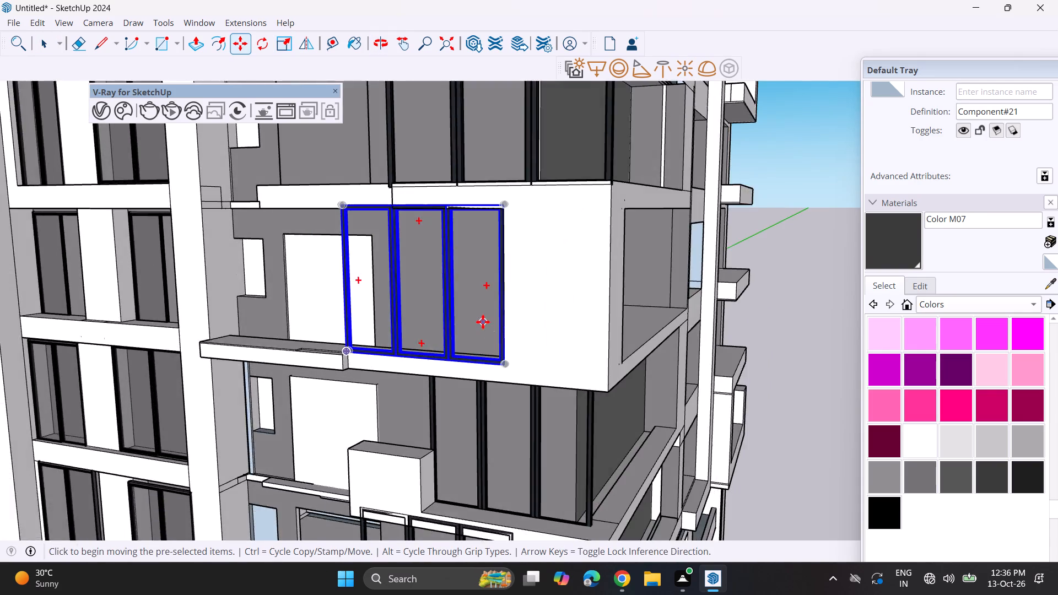
scroll(483, 322, down, 5)
middle_click(488, 337)
key(space)
click(514, 453)
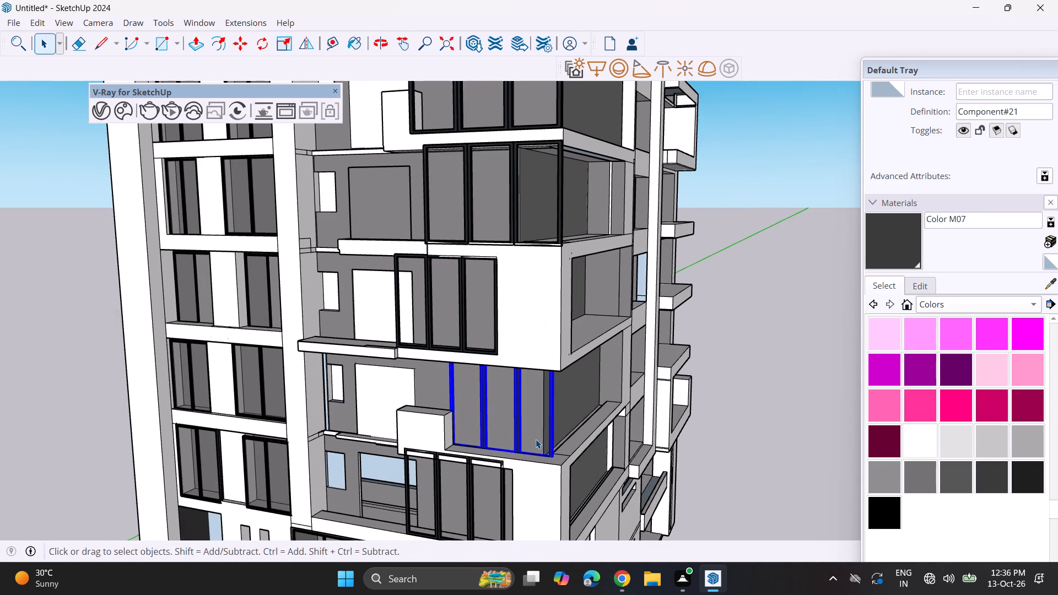
middle_drag(533, 436, 514, 361)
scroll(514, 361, up, 4)
key(m)
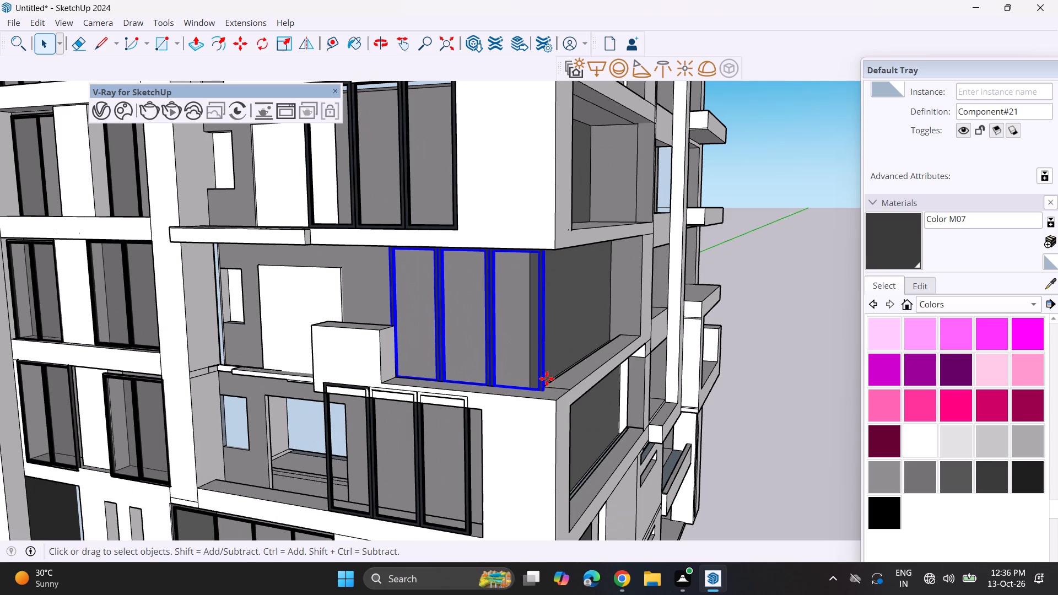
click(549, 394)
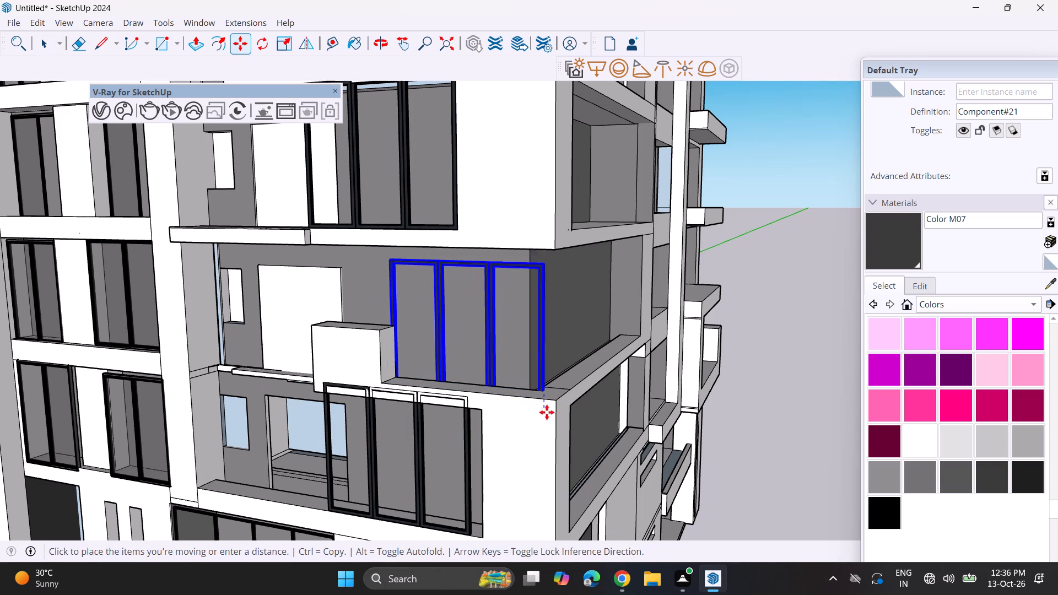
click(556, 404)
Reduce the height of the three-panel unit one floor below from its top so it meets the opening's upper edge.
scroll(536, 429, down, 6)
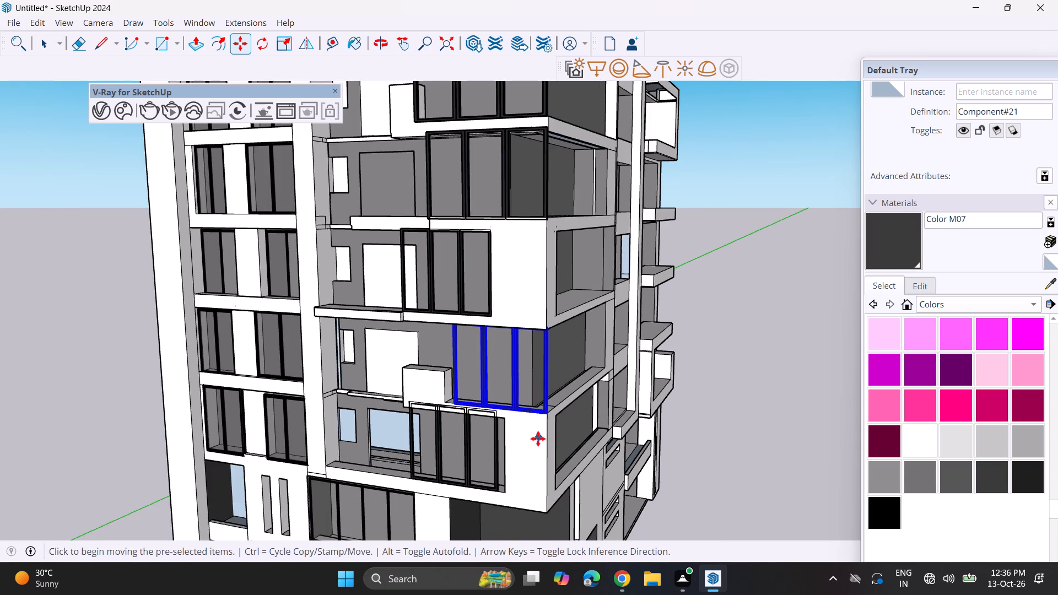
middle_drag(536, 439, 522, 360)
middle_drag(458, 378, 536, 412)
key(space)
click(522, 429)
scroll(521, 423, up, 2)
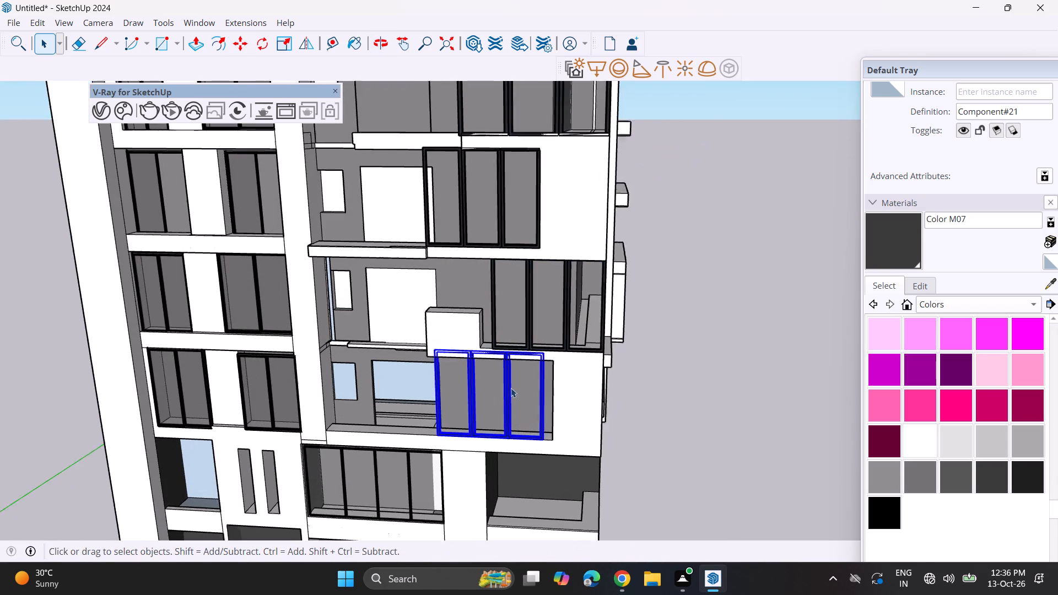
click(280, 39)
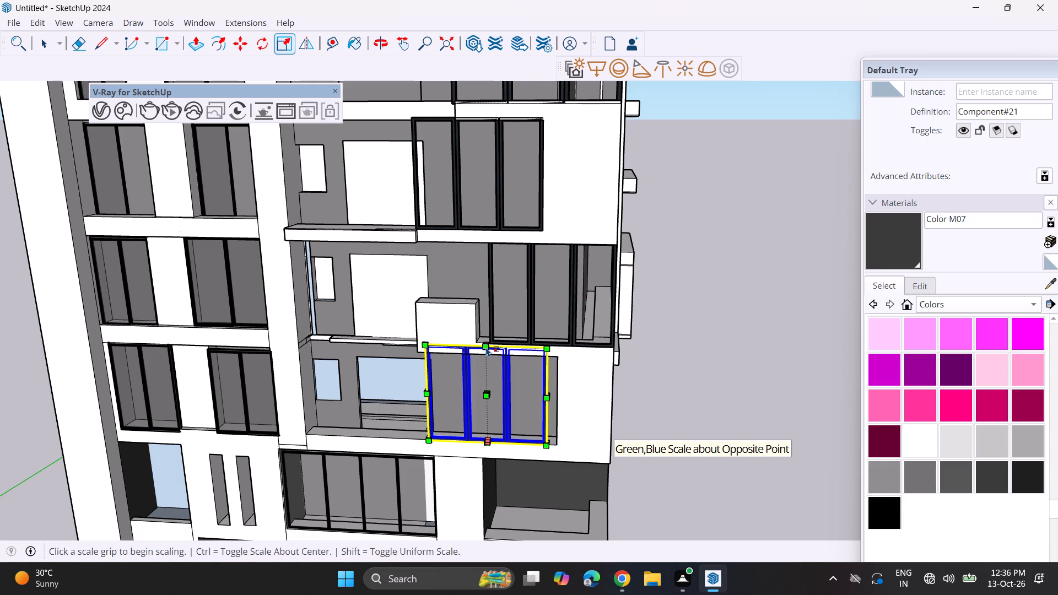
middle_drag(494, 339, 324, 359)
scroll(380, 343, up, 5)
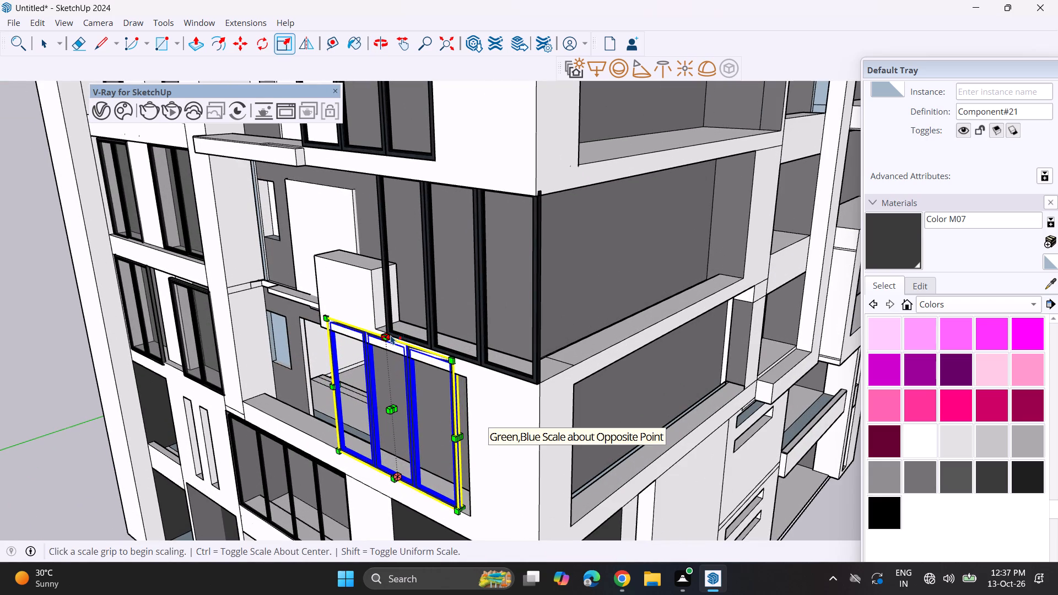
scroll(388, 336, up, 8)
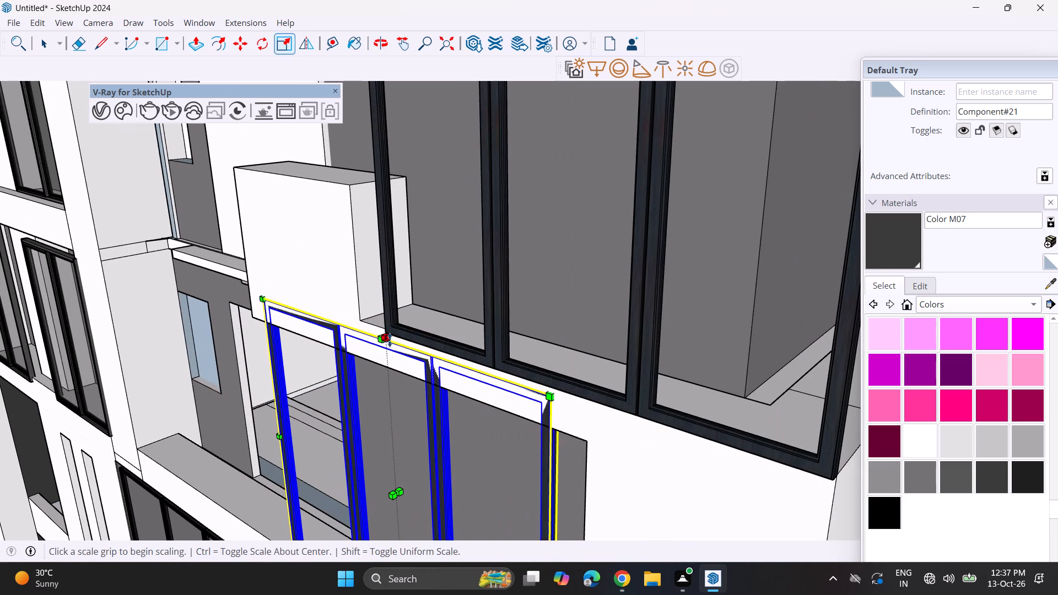
click(390, 340)
click(401, 377)
Widen the same three-panel unit from its outer side so it reaches the opening's outer edge.
middle_drag(415, 424, 525, 323)
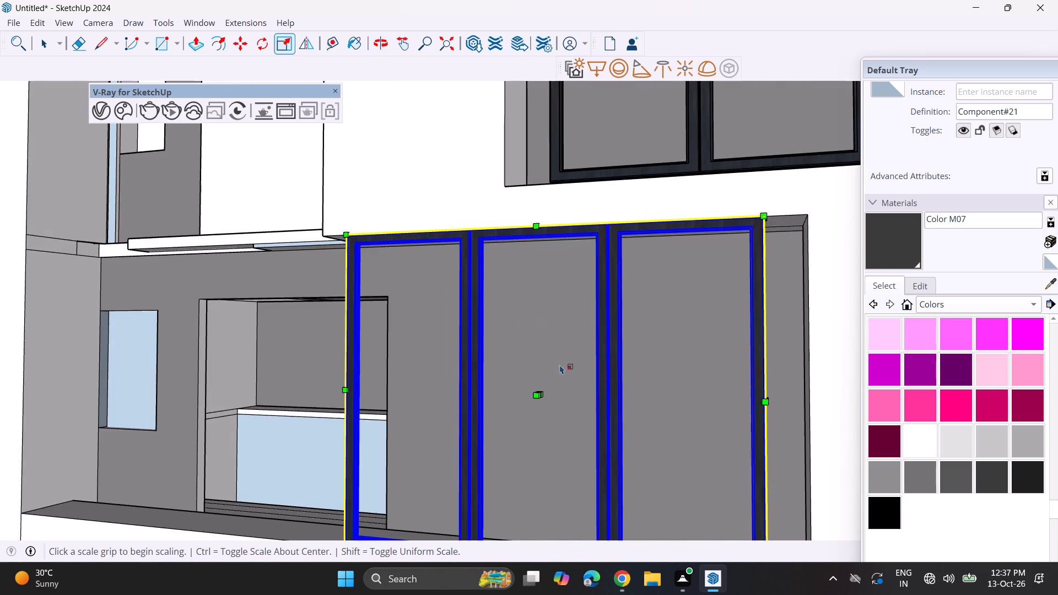
scroll(605, 383, down, 4)
middle_drag(623, 425, 487, 446)
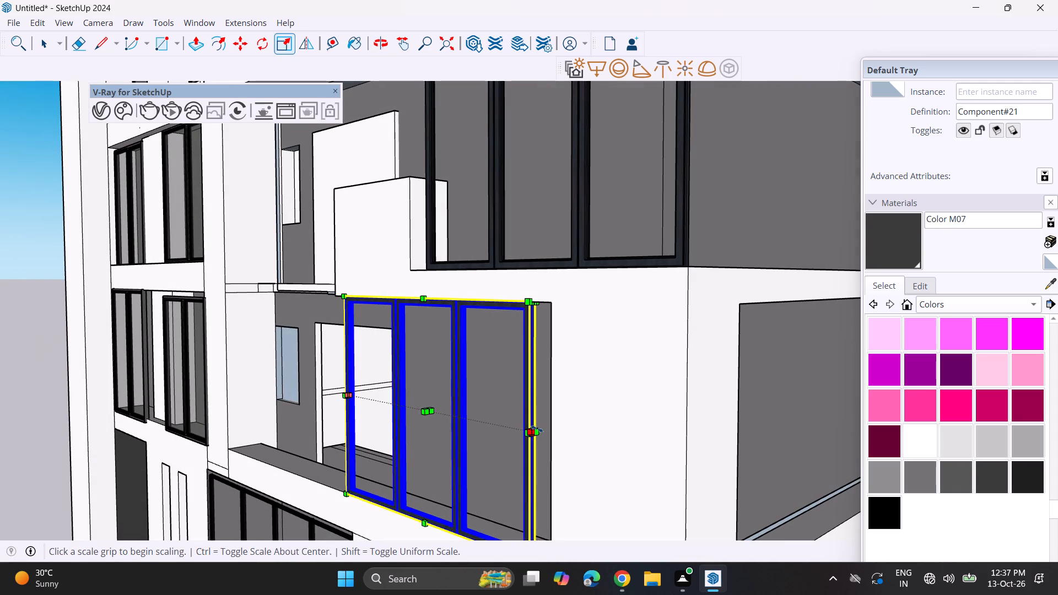
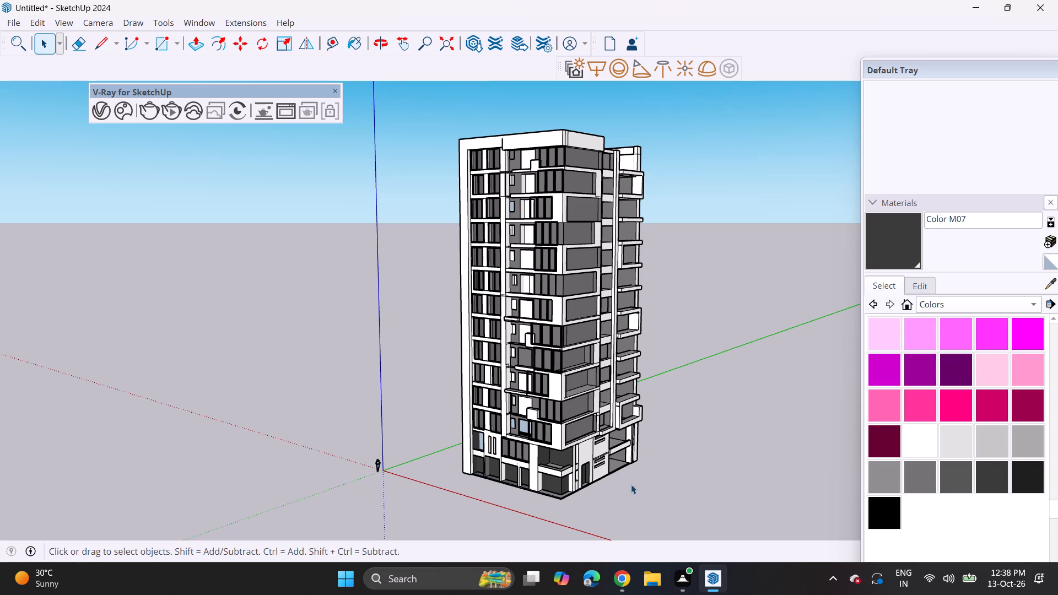
Import the Steel-Door-Double-Sliding model from the Downloads folder and place it on the ground beside the tower.
click(15, 19)
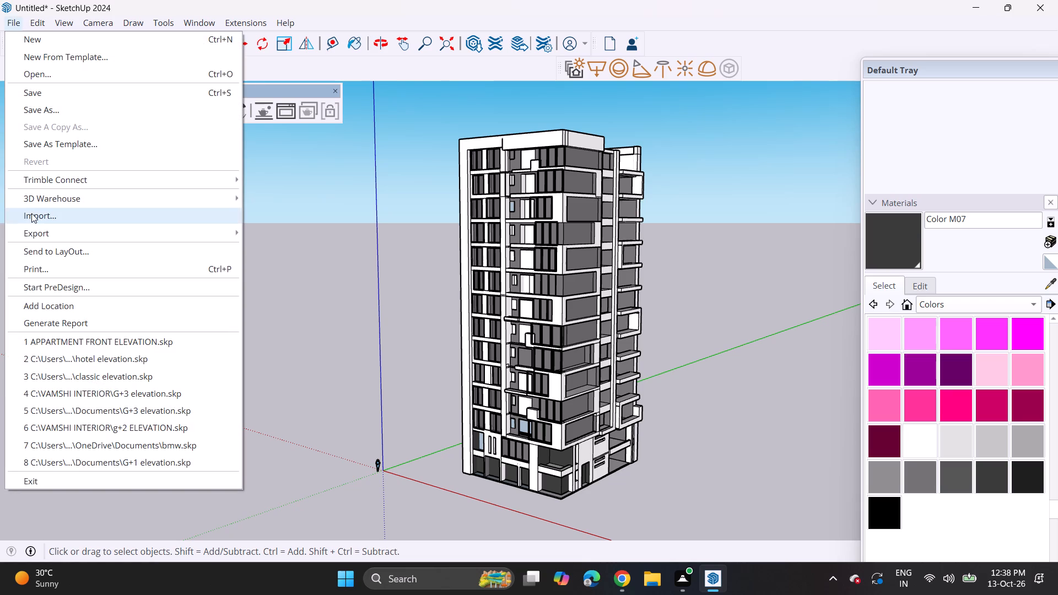
click(31, 213)
scroll(222, 196, down, 6)
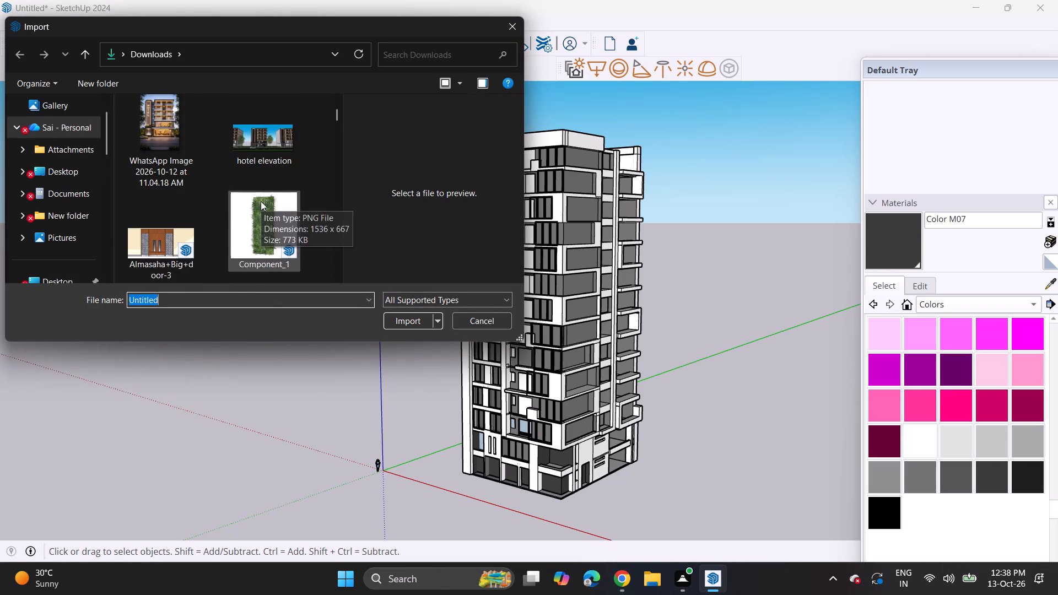
scroll(261, 201, down, 8)
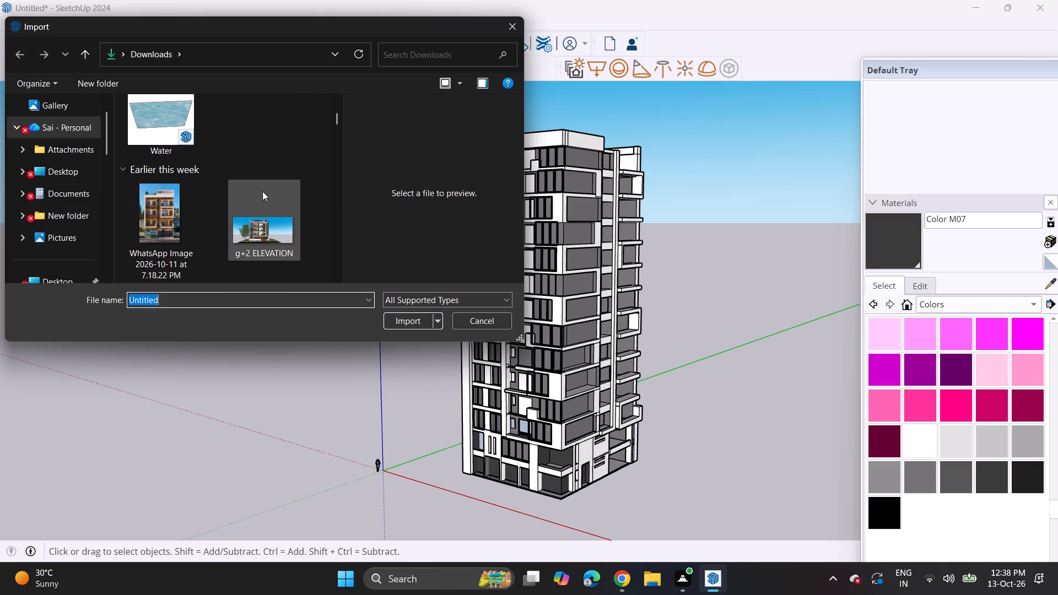
scroll(262, 191, down, 6)
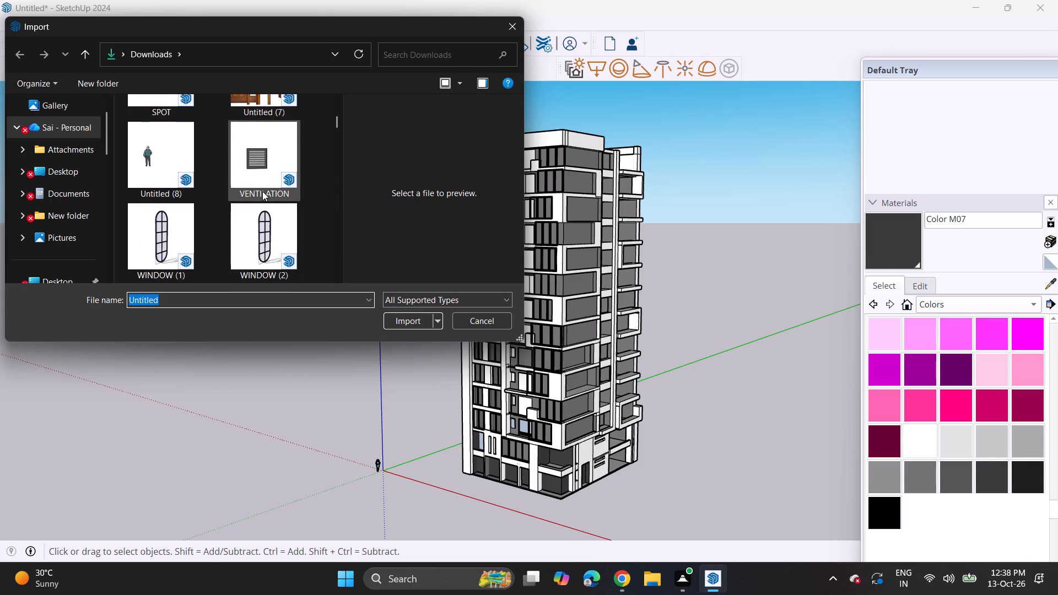
scroll(262, 191, down, 5)
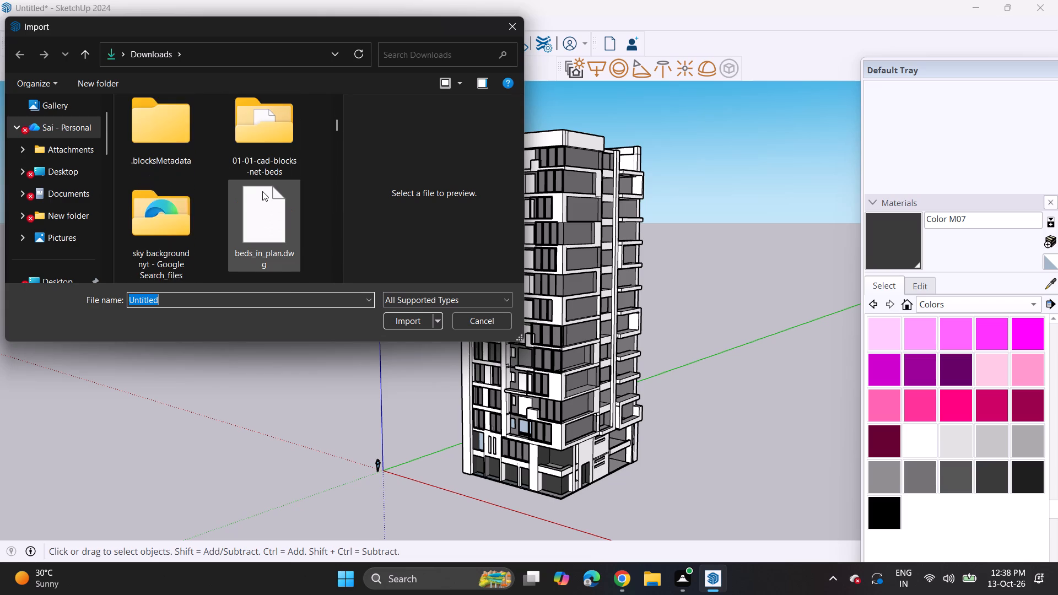
scroll(262, 191, down, 5)
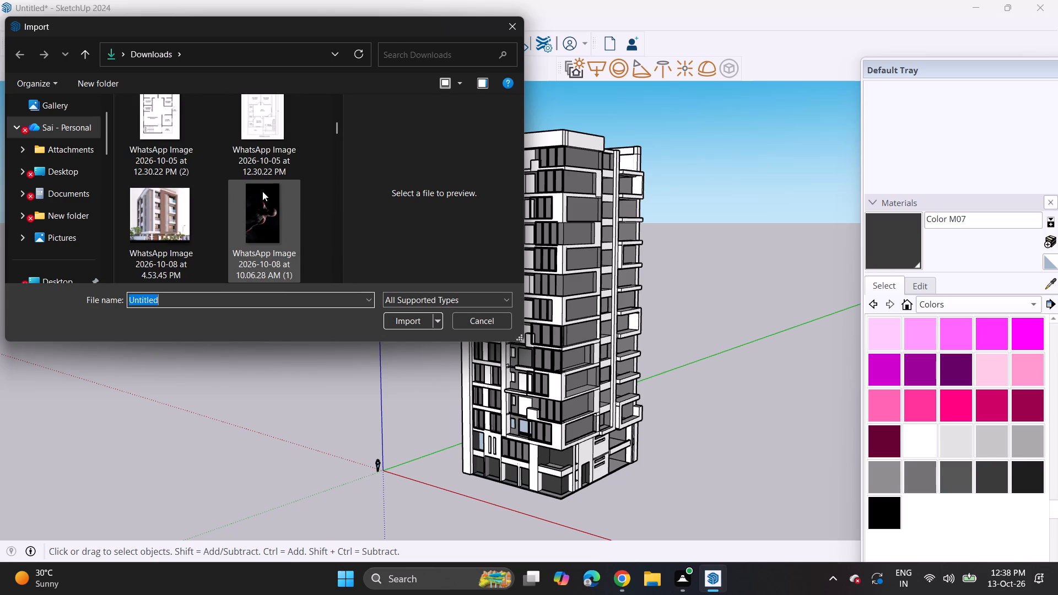
scroll(262, 191, down, 6)
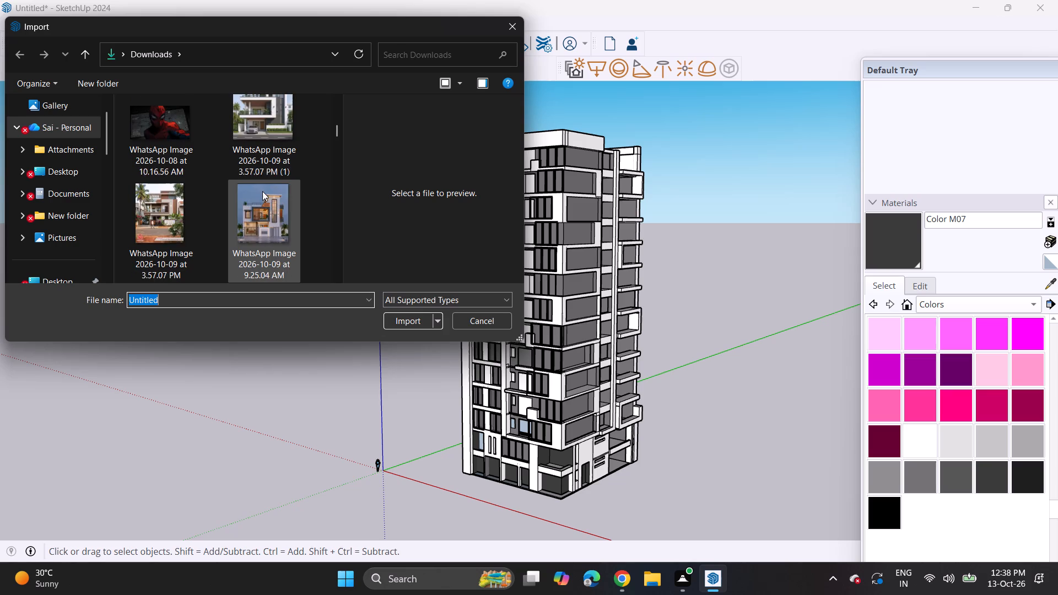
scroll(262, 191, down, 3)
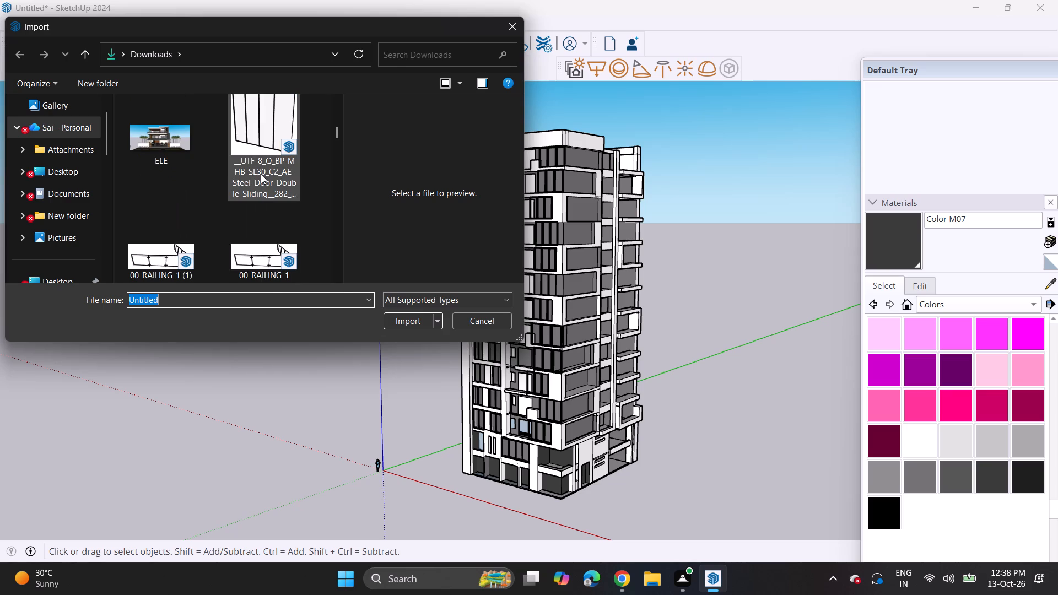
click(261, 174)
click(401, 322)
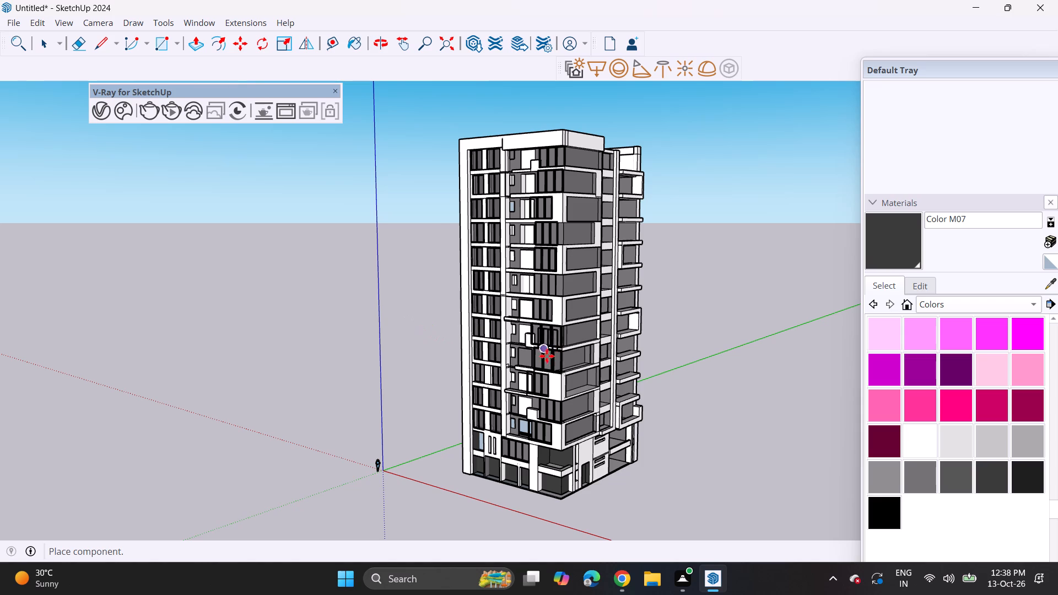
click(674, 486)
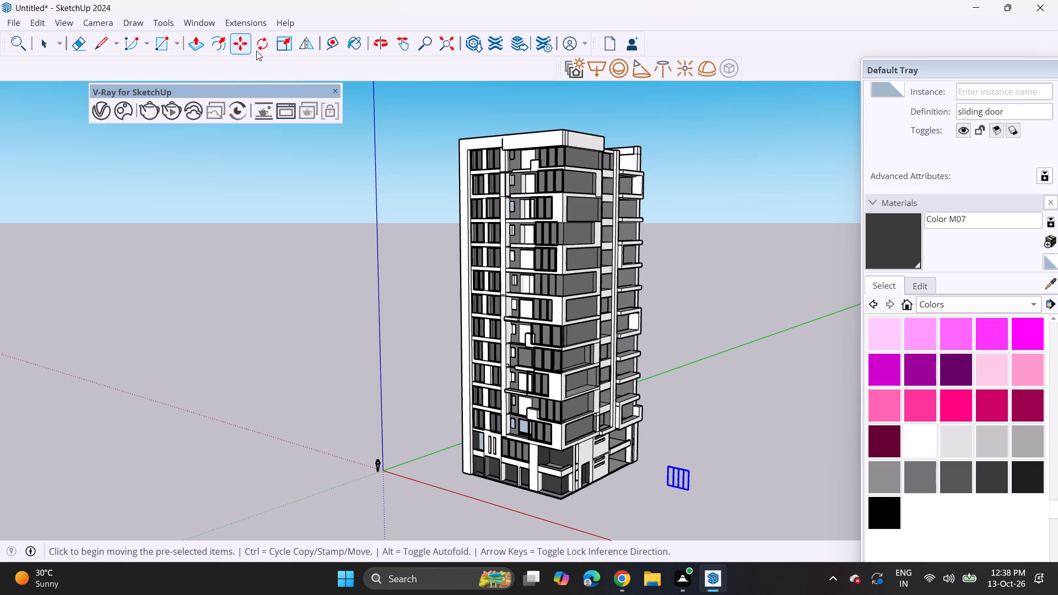
Rotate the imported sliding door a quarter turn on the ground plane so it runs parallel to the tower's side facade.
click(256, 40)
middle_drag(647, 424, 671, 531)
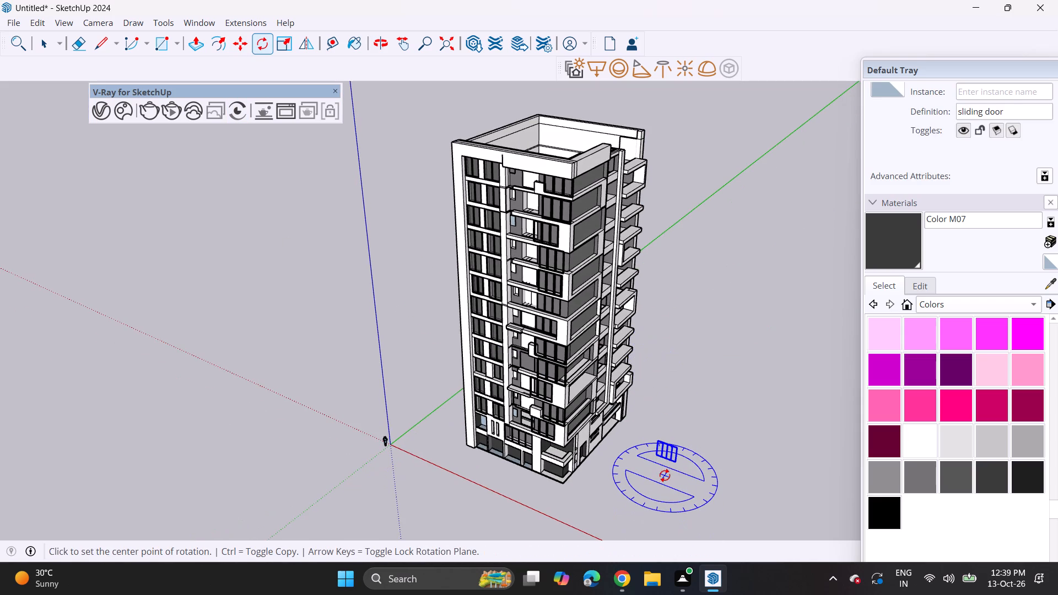
click(665, 475)
click(678, 480)
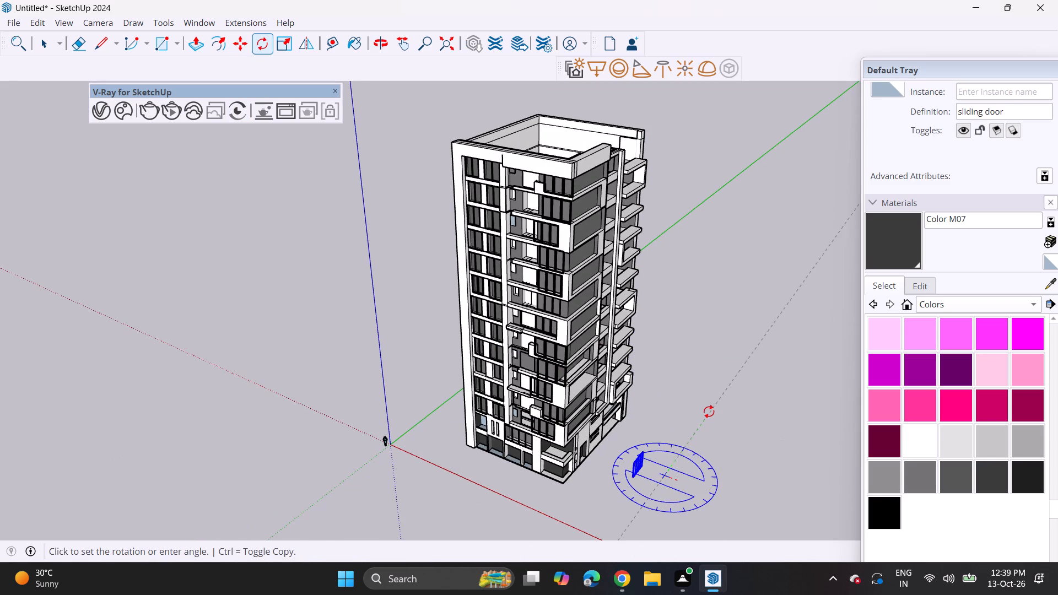
click(708, 411)
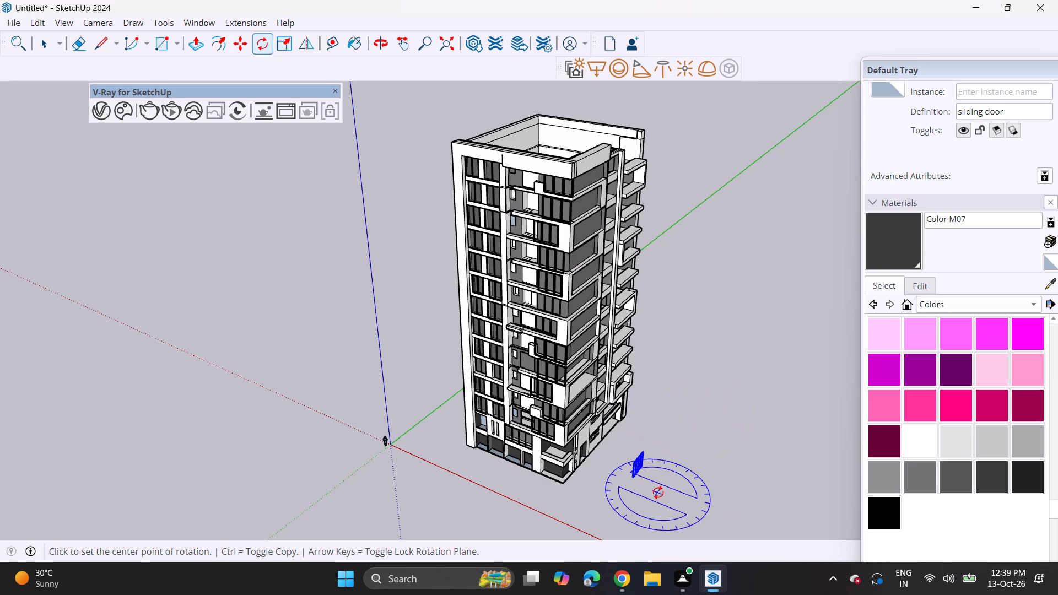
Move the sliding door by its bottom corner into the side facade's top-floor opening, at the end away from the building corner.
middle_drag(658, 493, 475, 484)
key(space)
key(m)
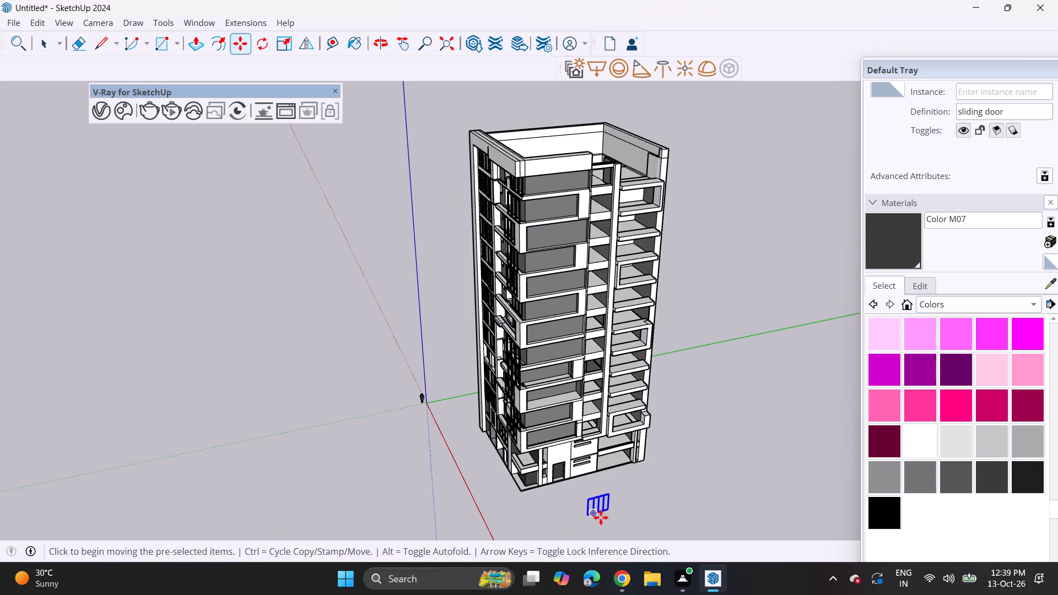
scroll(601, 517, up, 6)
click(615, 508)
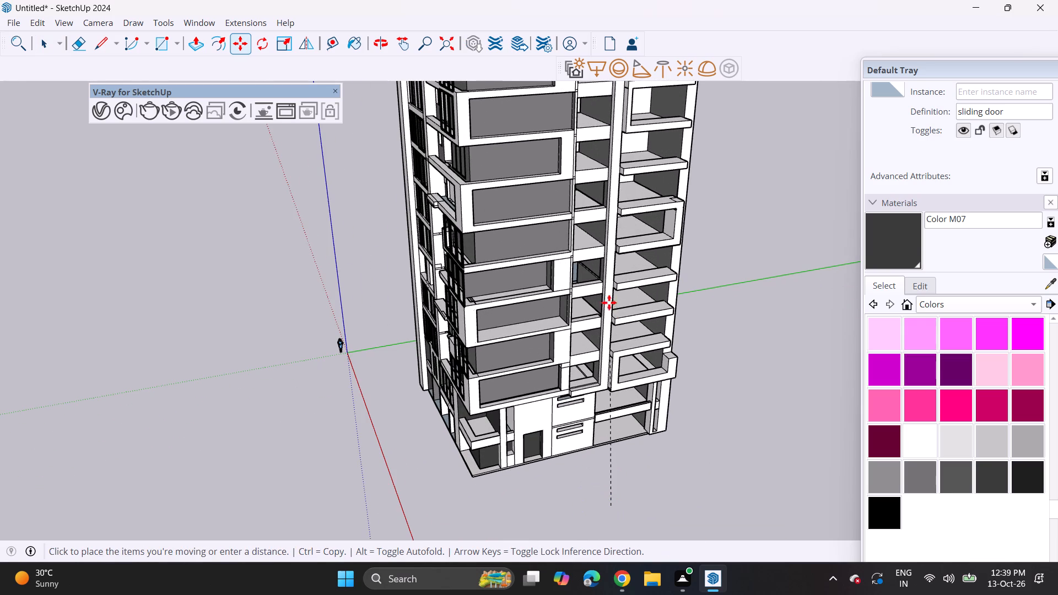
shift+middle_drag(548, 140, 562, 297)
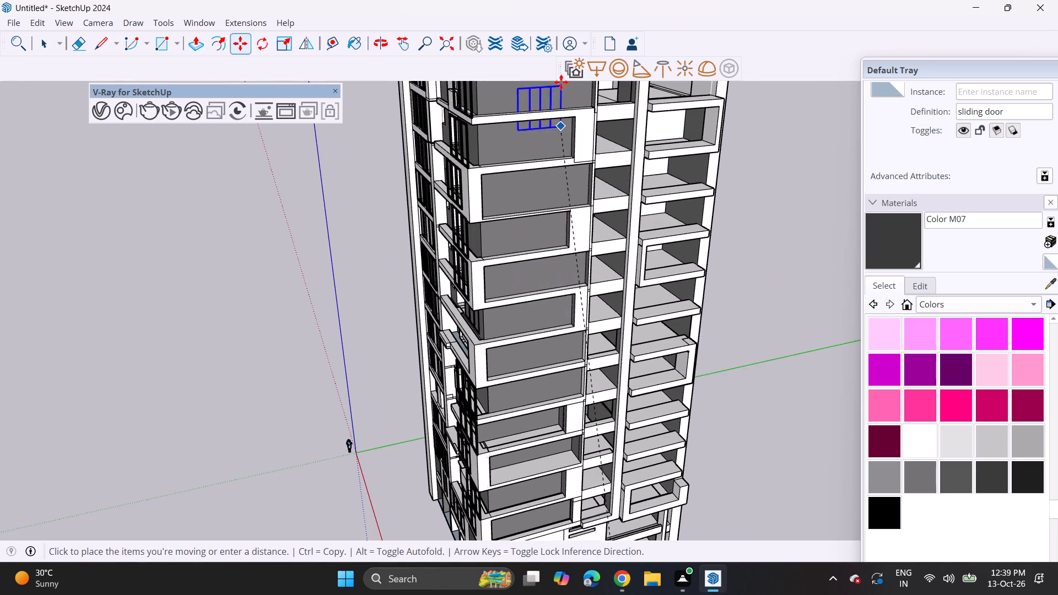
middle_drag(561, 82, 558, 243)
middle_drag(547, 291, 537, 207)
scroll(589, 171, up, 4)
scroll(569, 224, up, 3)
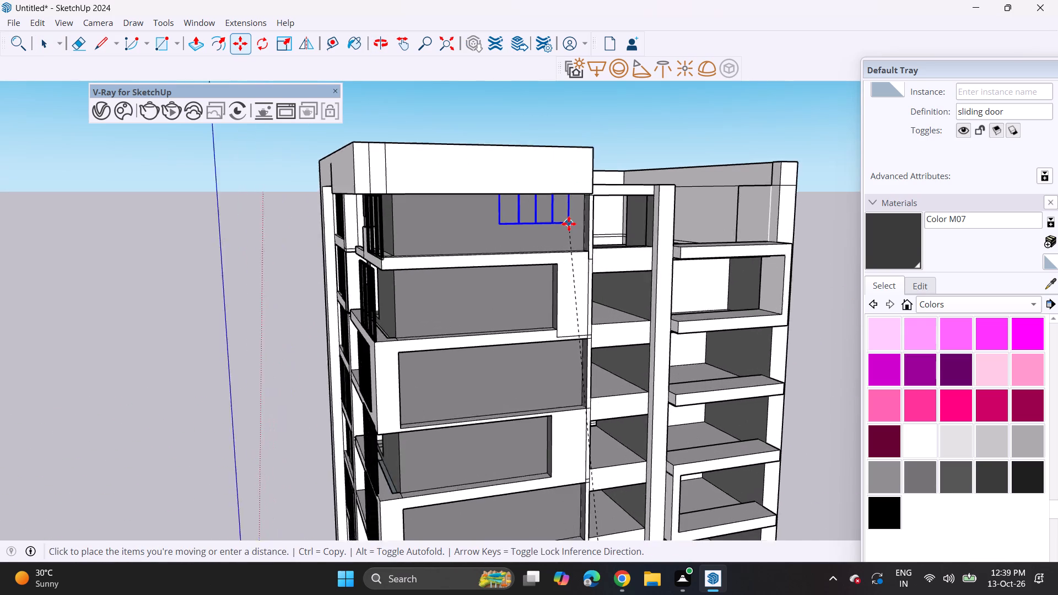
scroll(583, 244, up, 7)
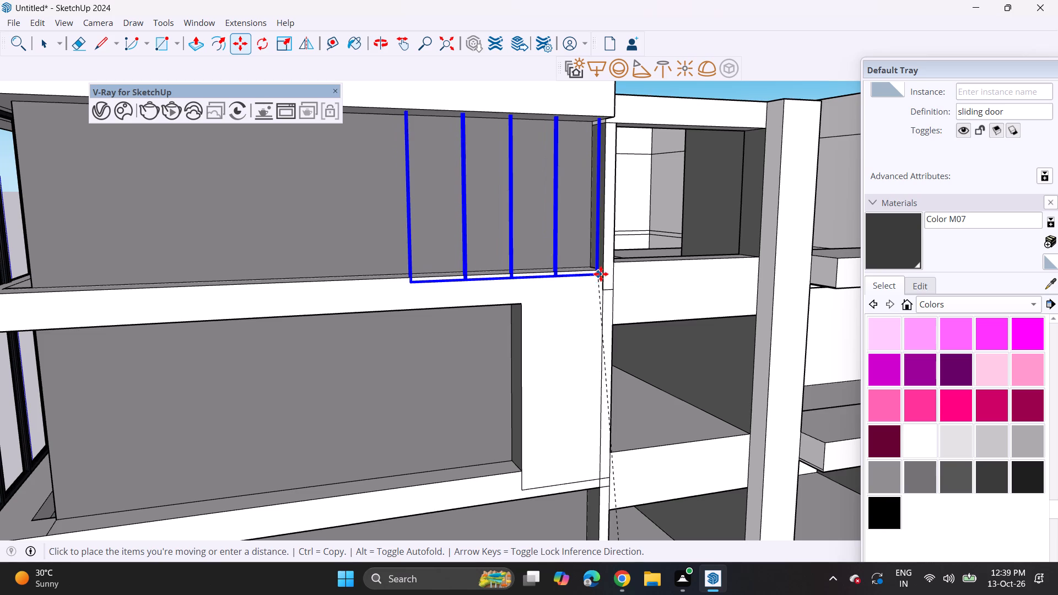
click(601, 274)
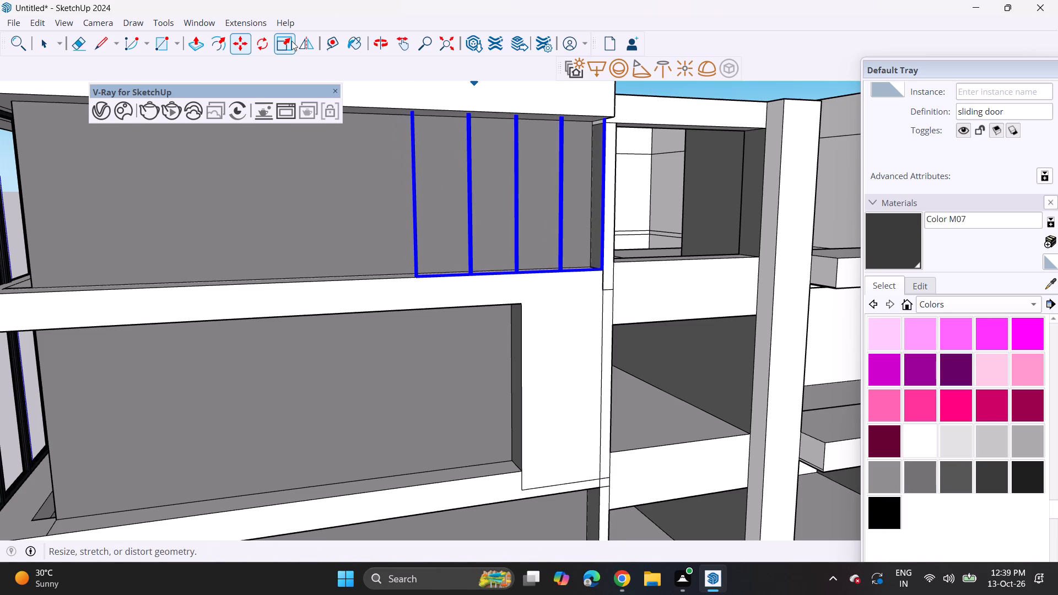
Scale the sliding door's height down from the top to fit beneath the parapet band of the top-floor opening.
click(288, 41)
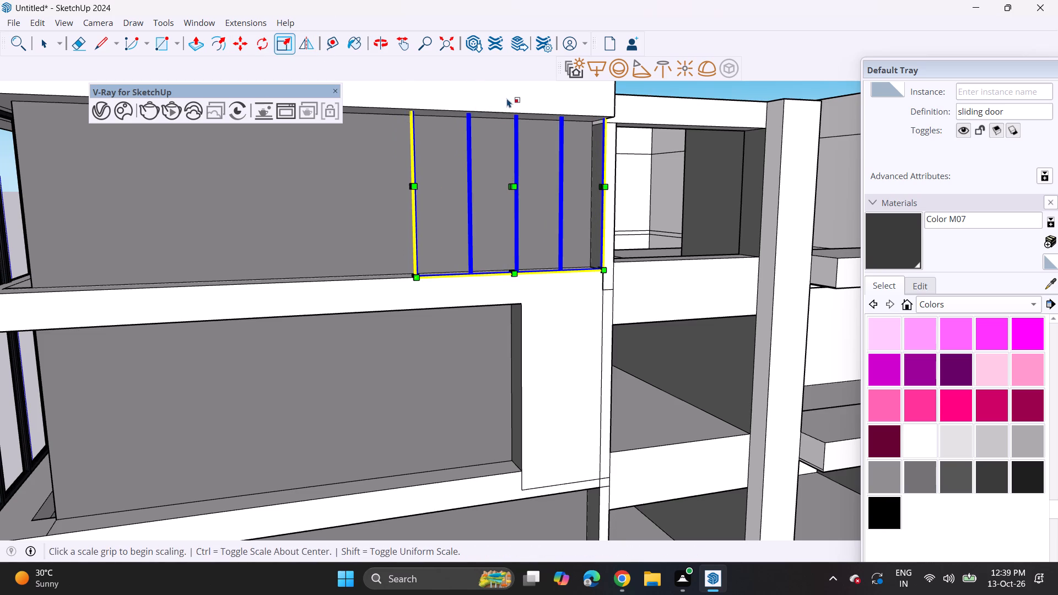
middle_drag(507, 98, 622, 106)
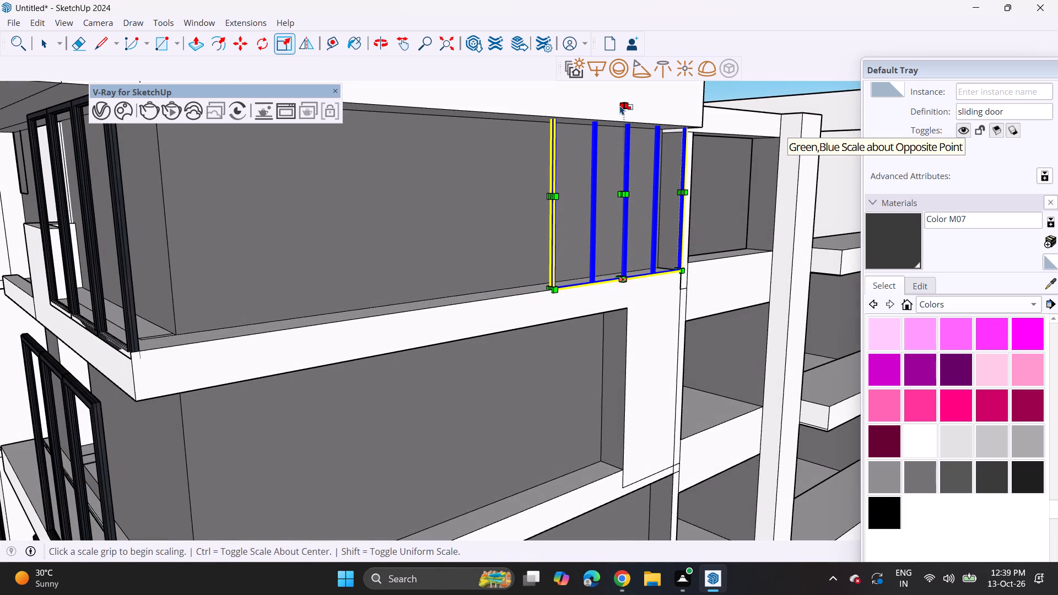
click(621, 105)
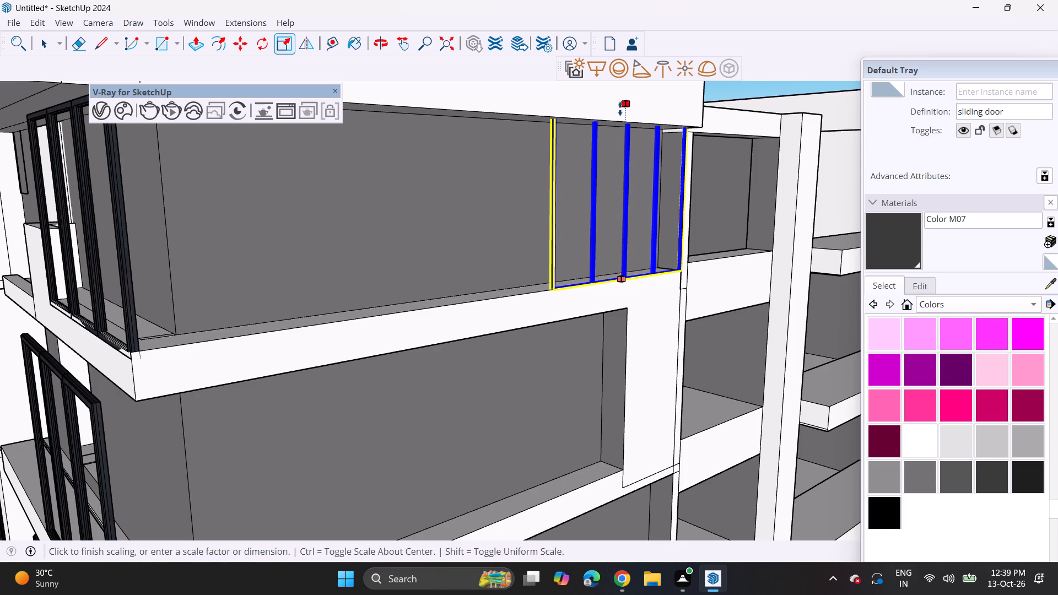
click(619, 123)
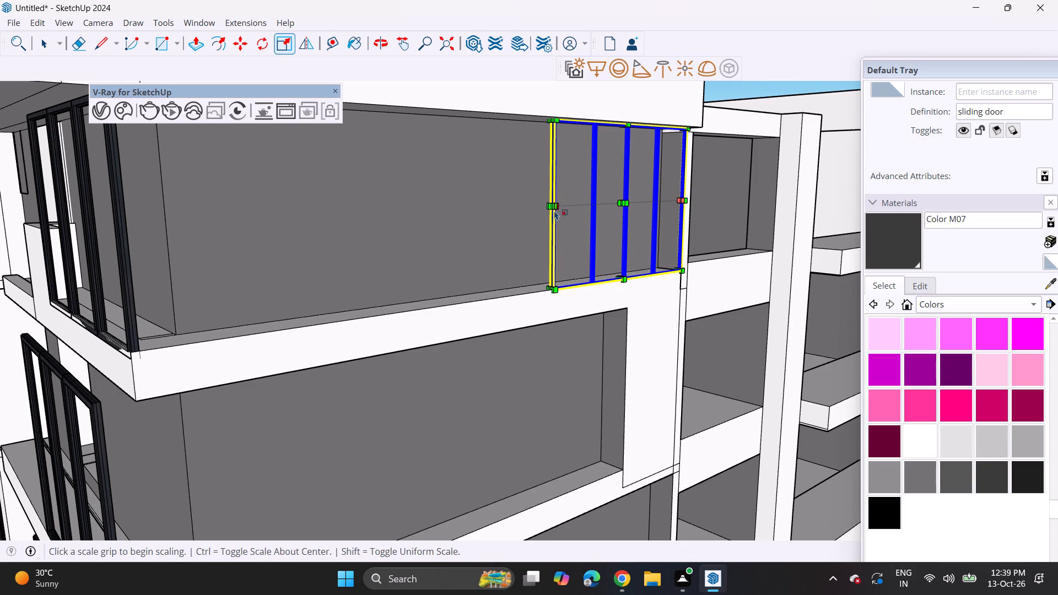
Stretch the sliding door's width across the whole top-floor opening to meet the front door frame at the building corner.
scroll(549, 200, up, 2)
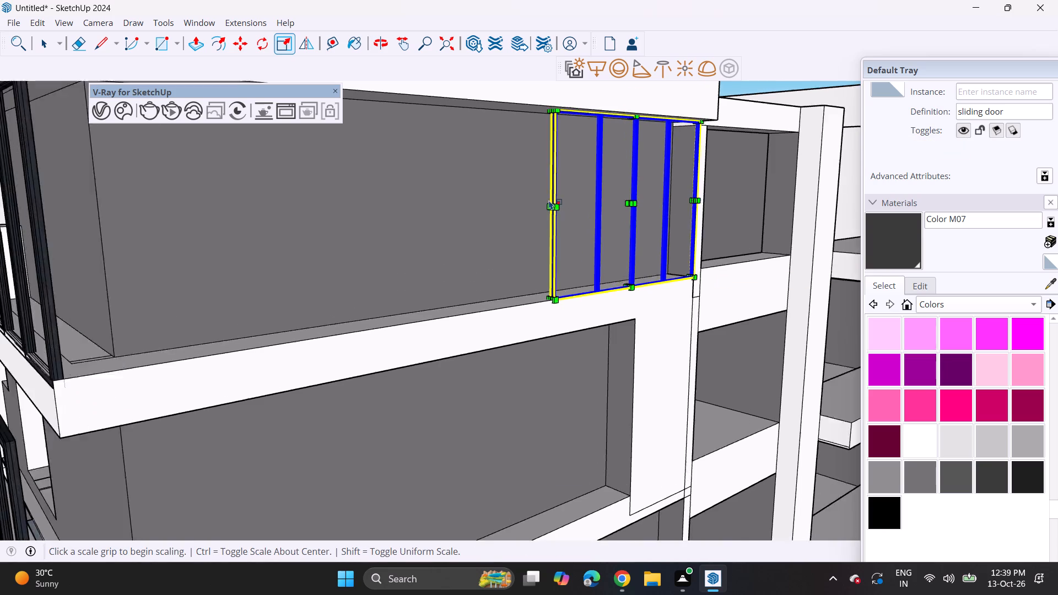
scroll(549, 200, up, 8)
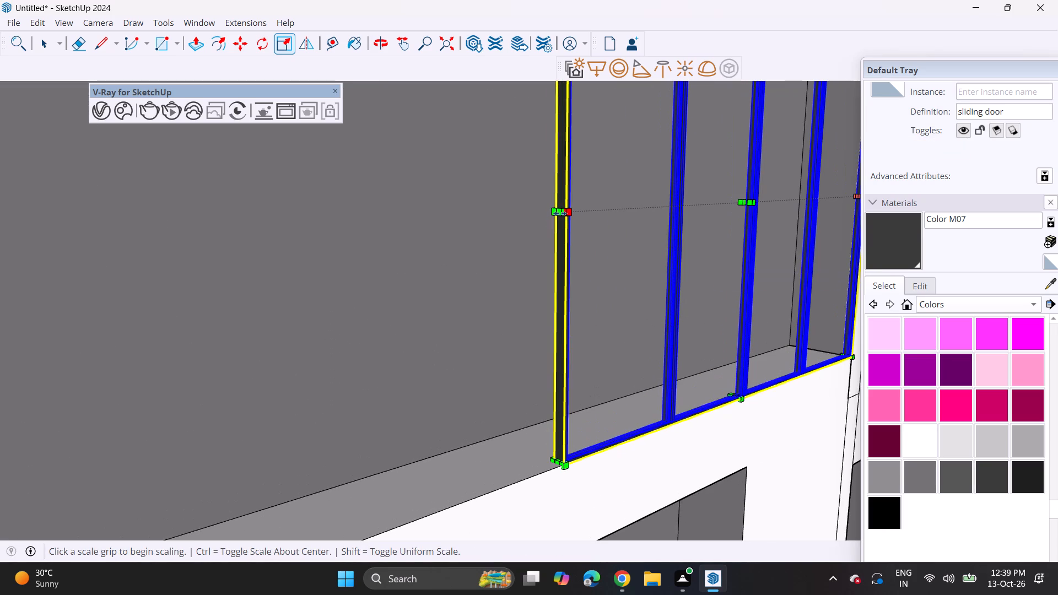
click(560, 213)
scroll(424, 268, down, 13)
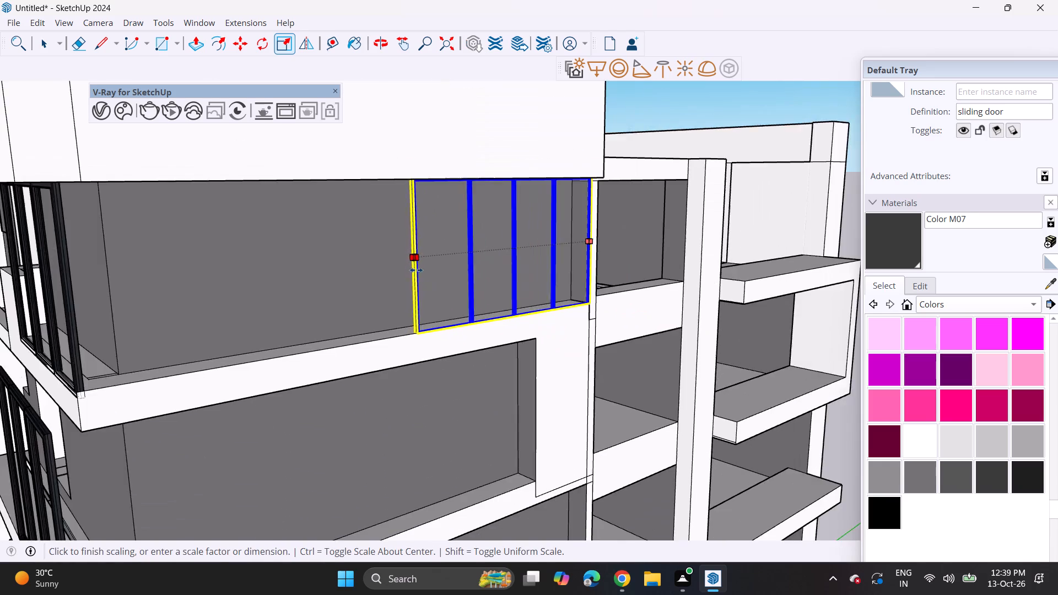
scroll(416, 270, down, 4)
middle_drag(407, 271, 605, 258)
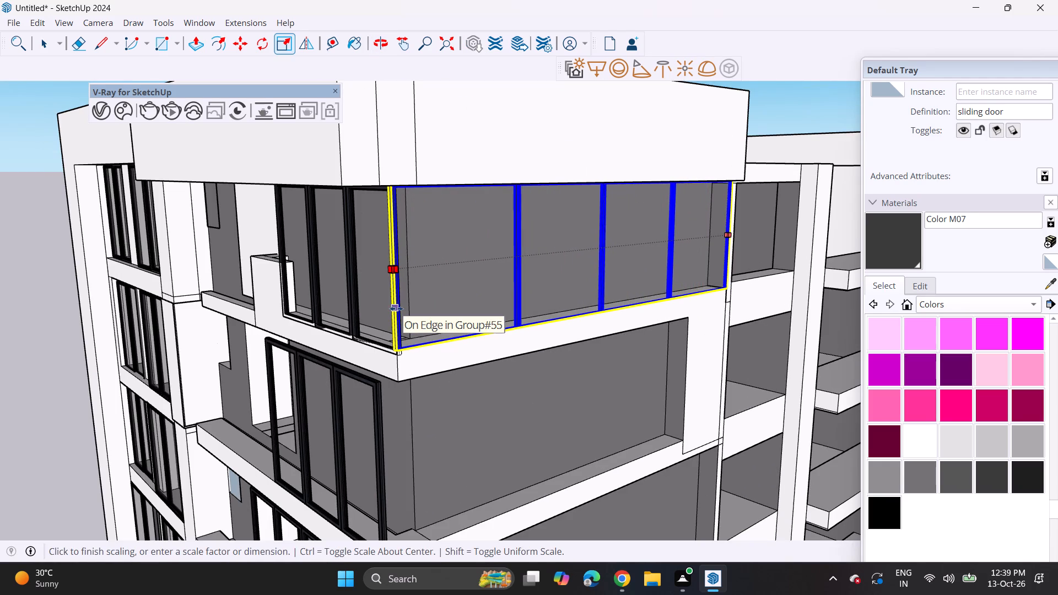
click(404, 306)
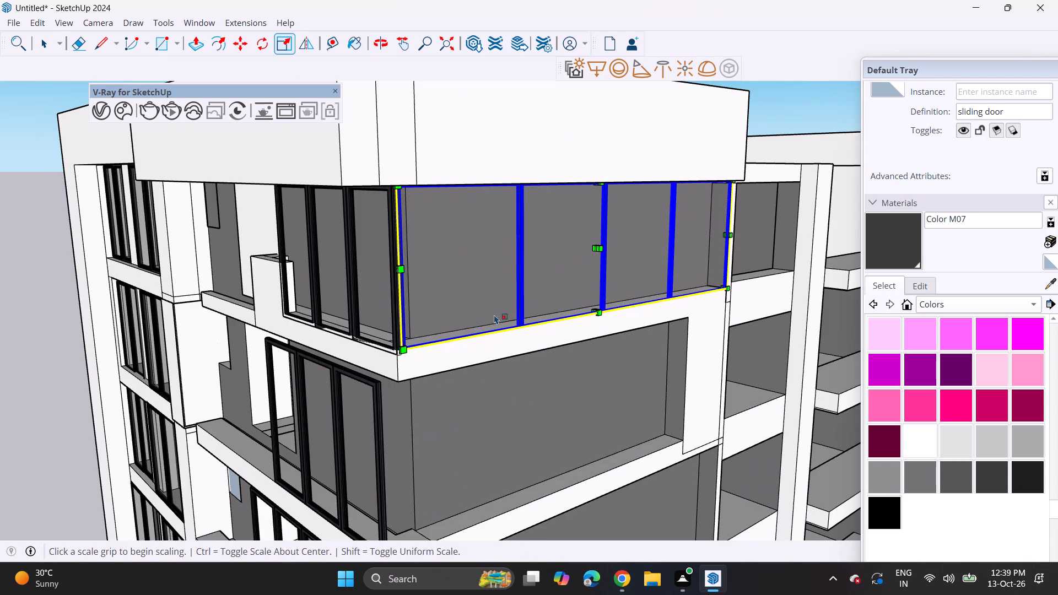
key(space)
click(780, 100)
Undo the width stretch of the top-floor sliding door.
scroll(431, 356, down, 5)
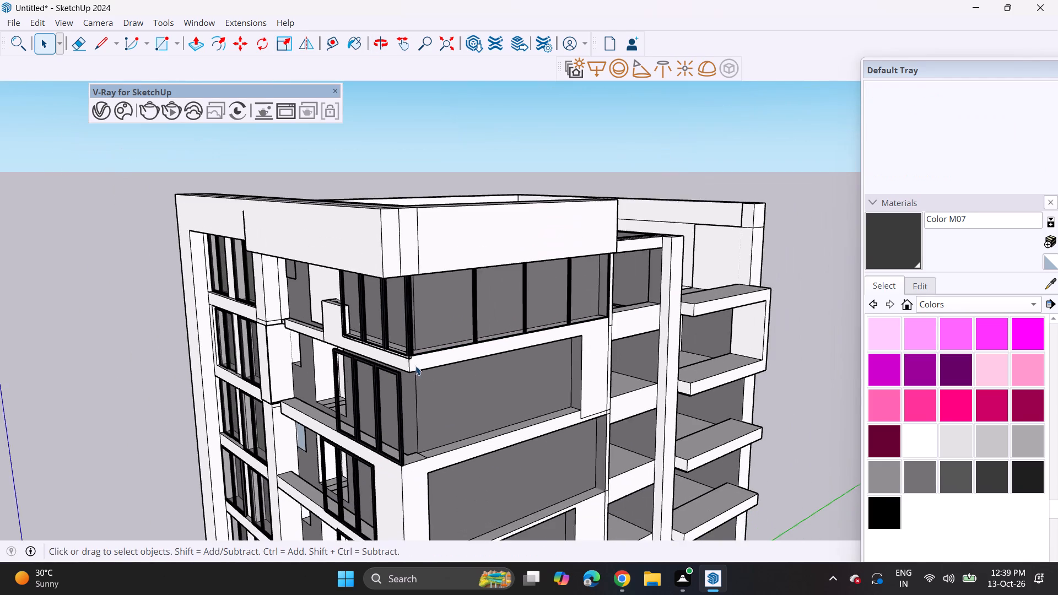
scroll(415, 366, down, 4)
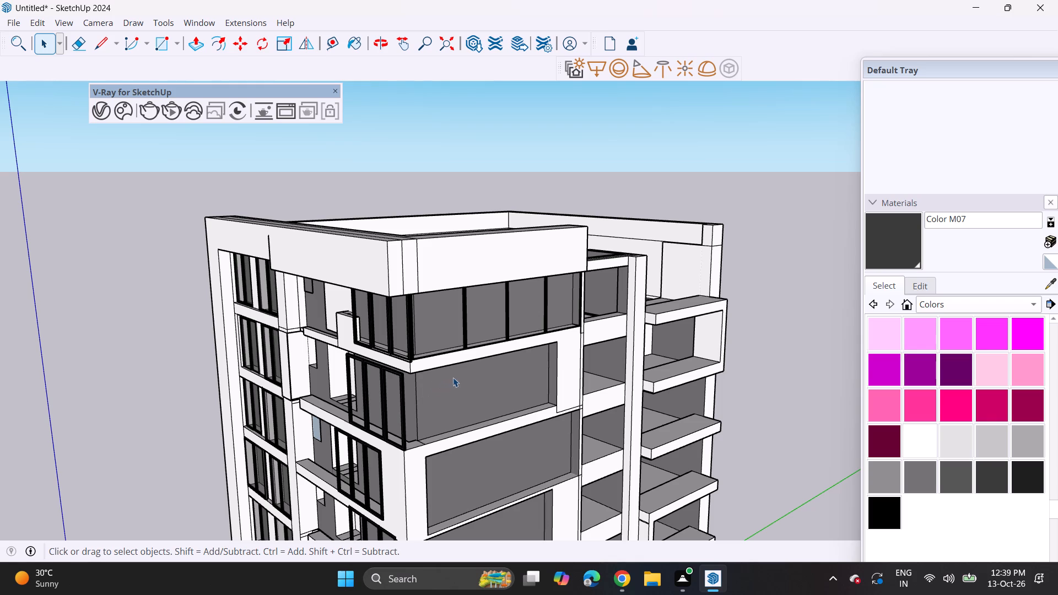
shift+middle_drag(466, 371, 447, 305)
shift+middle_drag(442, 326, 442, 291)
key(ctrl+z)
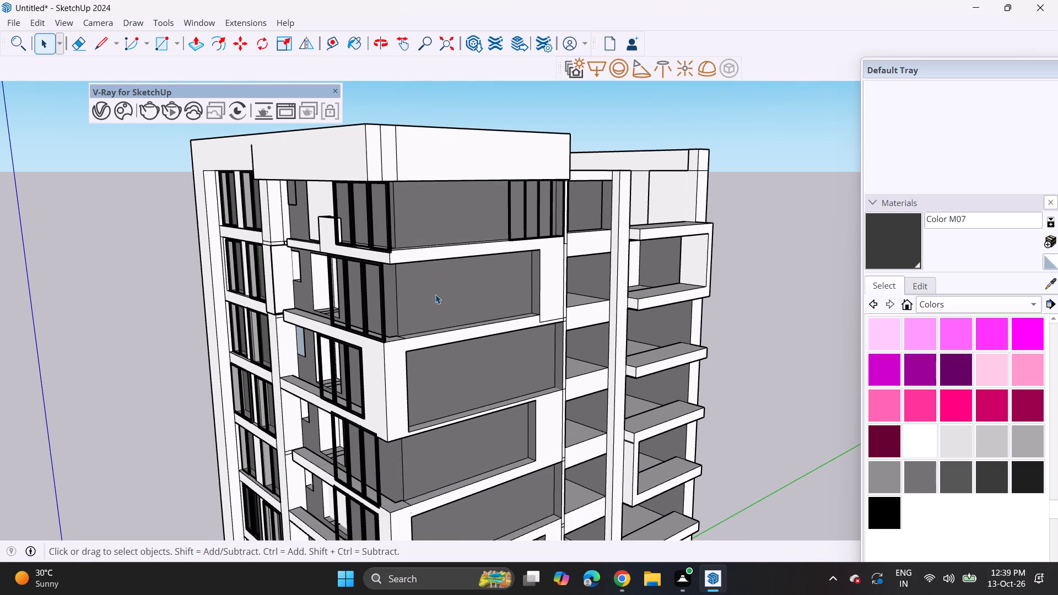
Scale the top-floor sliding door wider toward the building corner so it spans roughly half of the side opening.
scroll(539, 227, up, 6)
click(539, 221)
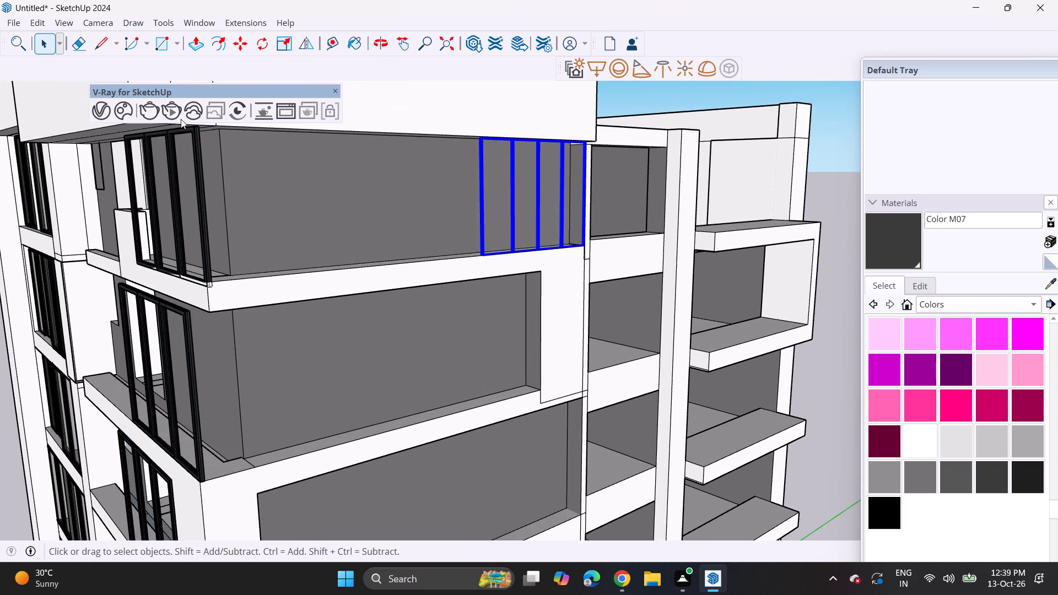
click(283, 53)
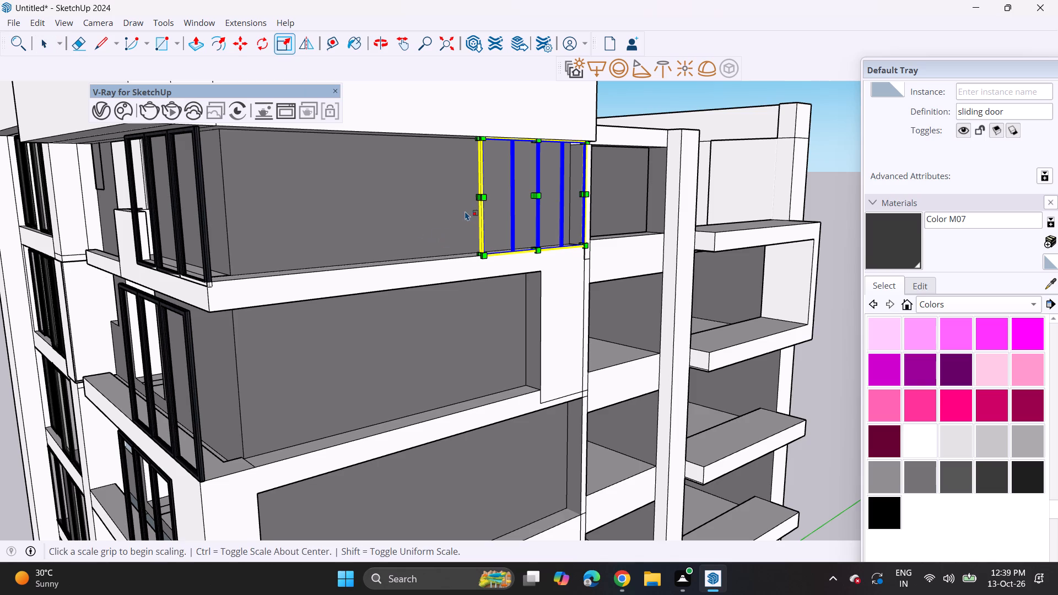
scroll(474, 200, up, 6)
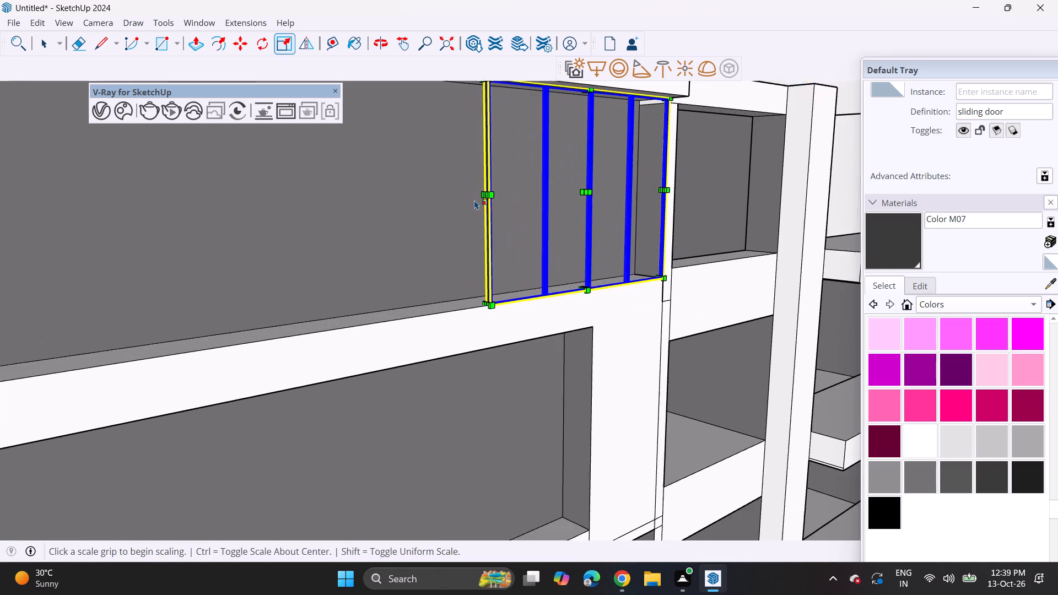
scroll(479, 200, up, 7)
click(485, 198)
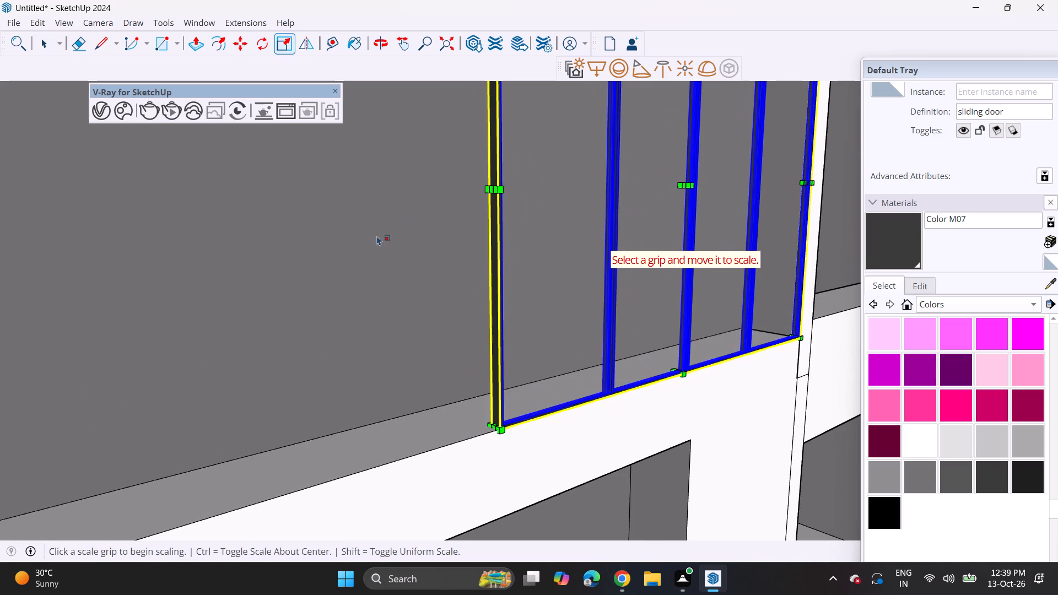
click(490, 189)
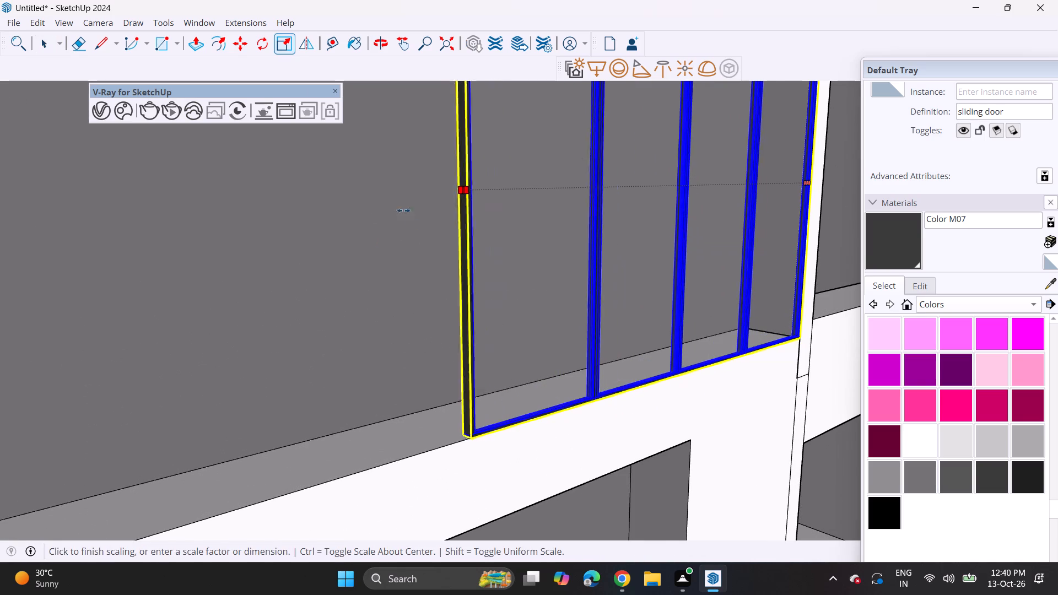
scroll(293, 234, down, 16)
shift+middle_drag(293, 235, 404, 268)
click(380, 273)
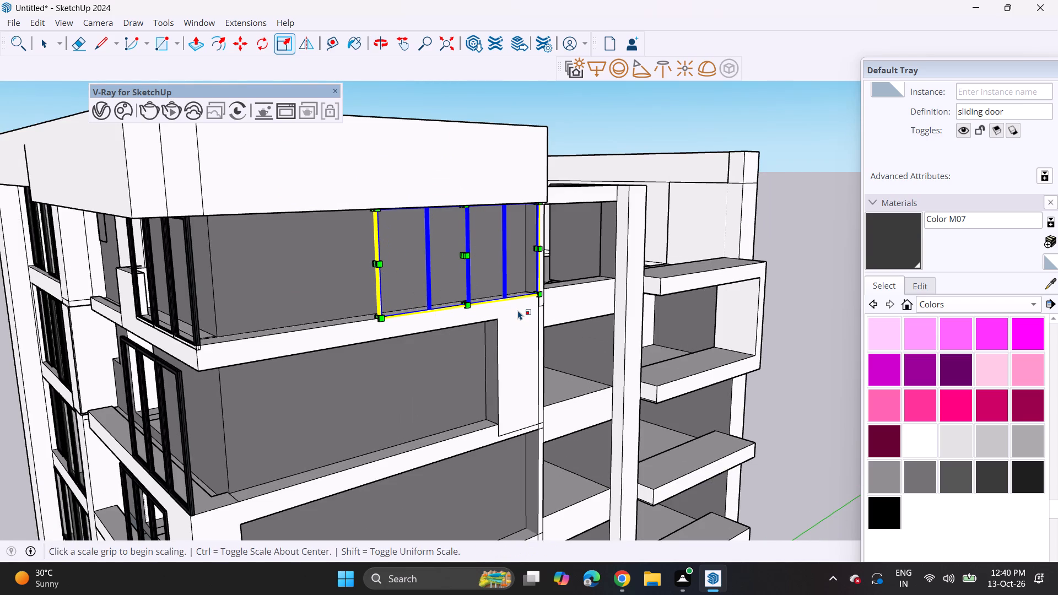
Move the widened sliding door along the top-floor ledge to meet the front door frame at the building corner.
key(m)
click(541, 300)
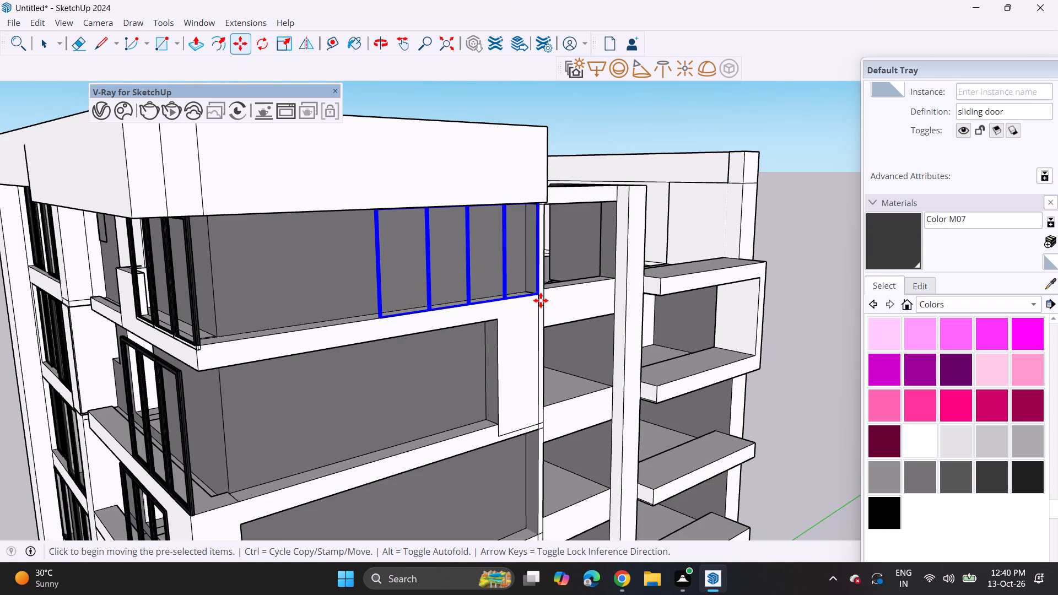
click(415, 313)
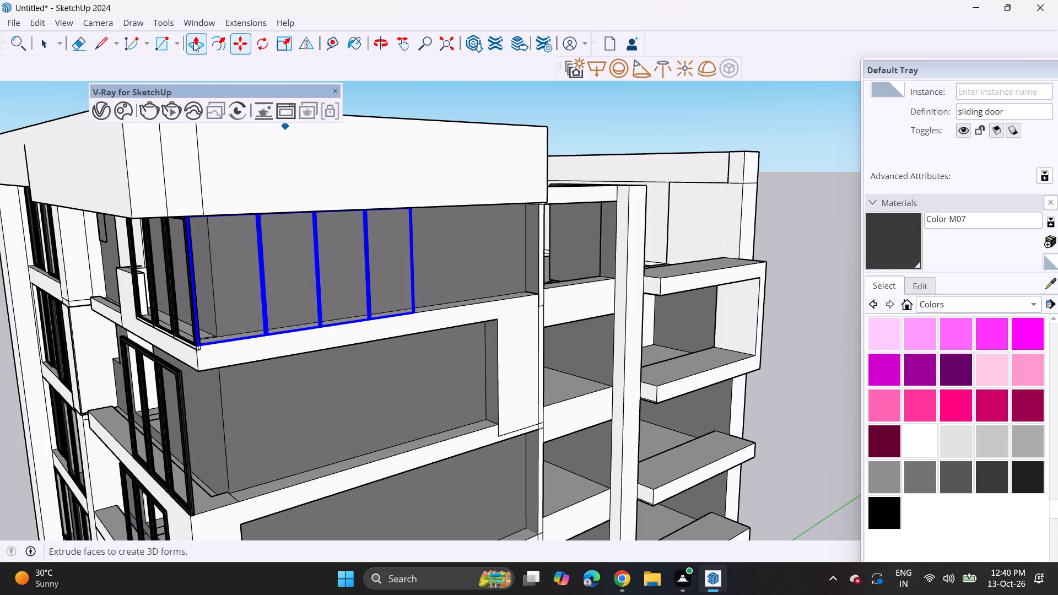
Draw a rectangle across the top-floor ledge's depth at the end of the opening away from the building corner.
click(161, 40)
middle_drag(439, 295, 424, 461)
scroll(500, 371, up, 4)
click(520, 338)
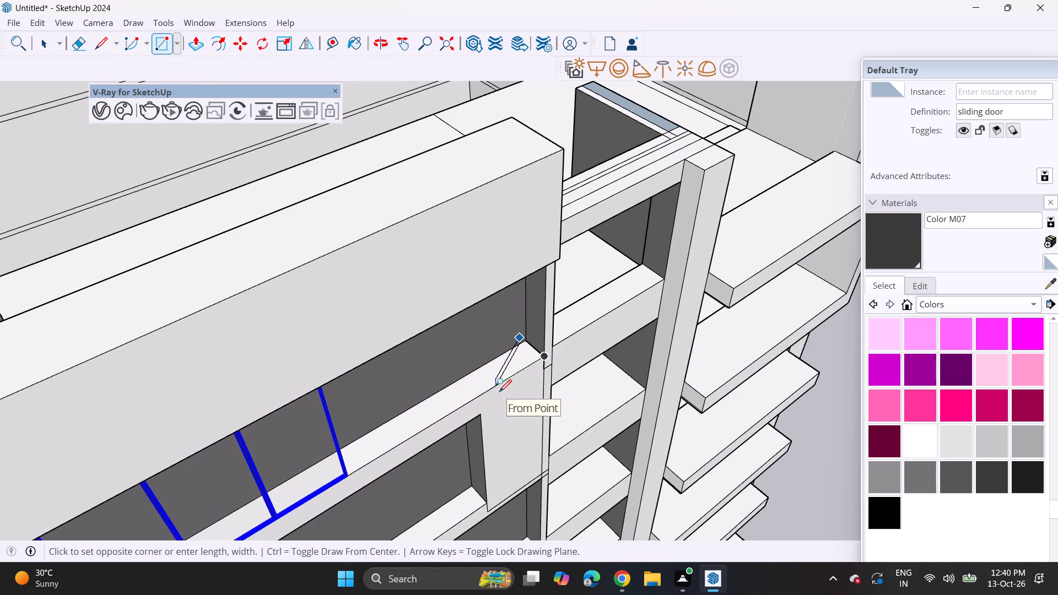
key(Escape)
click(526, 342)
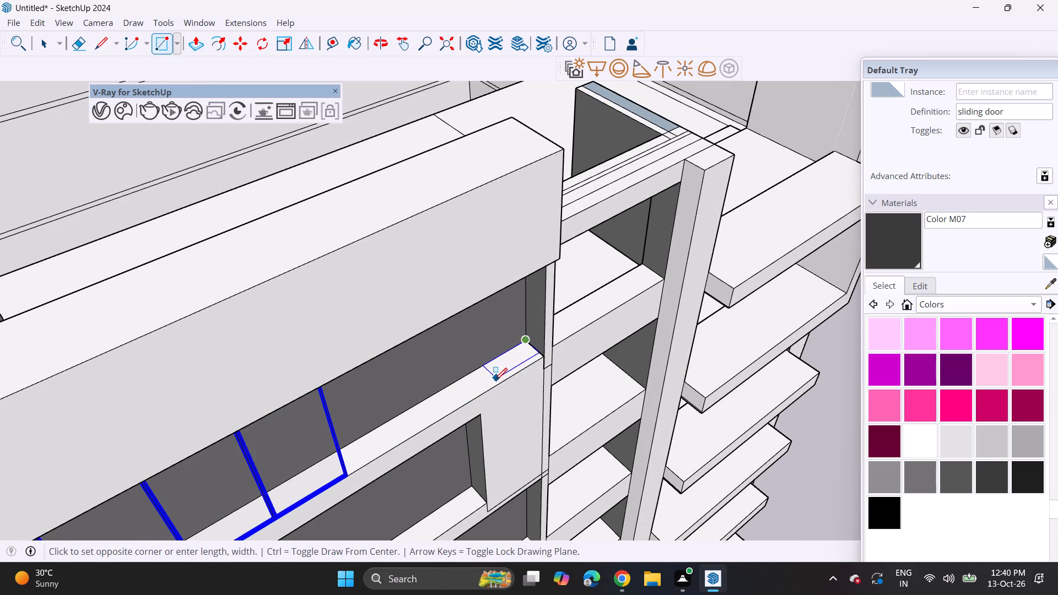
click(495, 382)
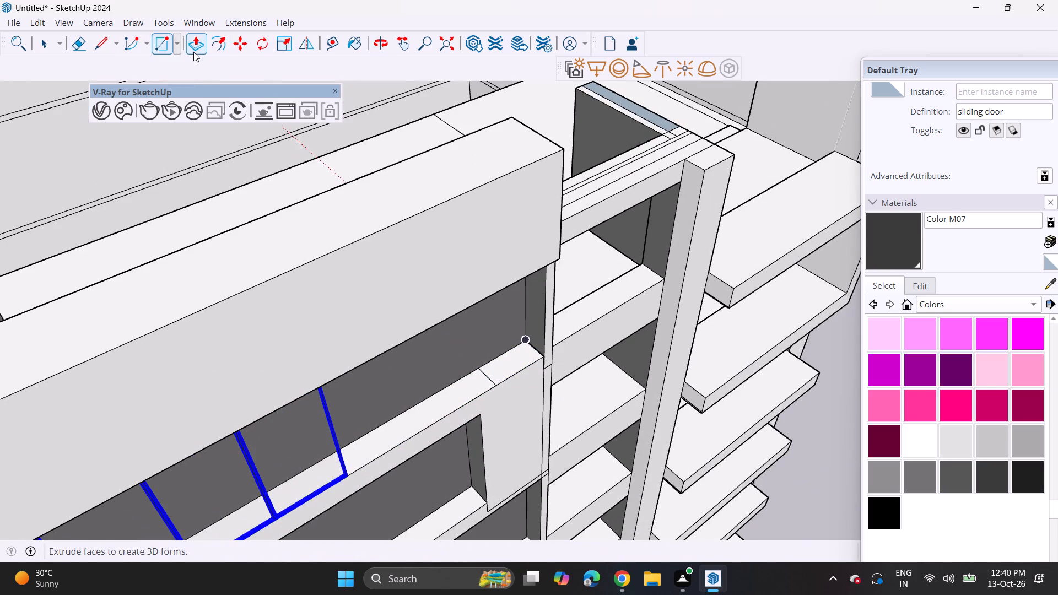
Push/pull the ledge rectangle up toward the parapet band to form a solid wall pier.
click(193, 52)
click(500, 364)
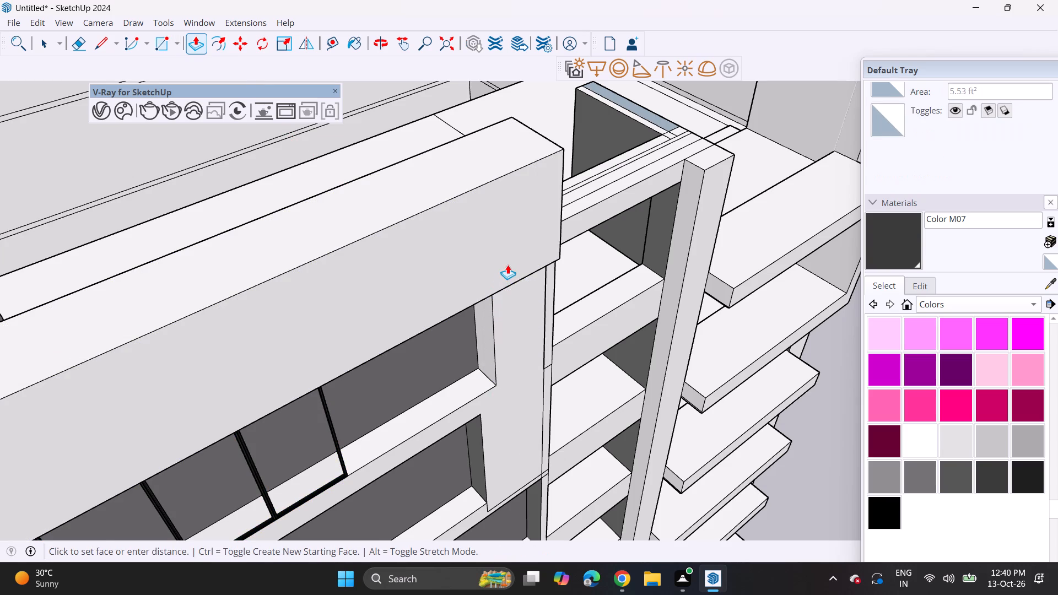
click(512, 271)
middle_drag(454, 398, 386, 262)
scroll(283, 223, down, 6)
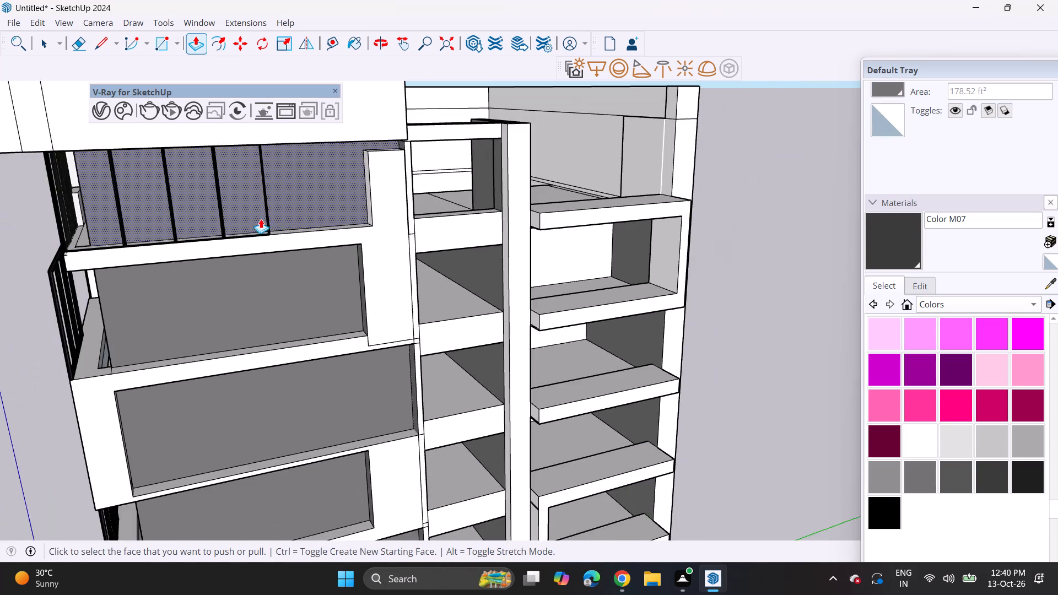
Copy the top-floor sliding door along the ledge, overlapping the original, so the glazing reaches the new wall pier.
middle_drag(255, 217, 490, 382)
middle_drag(468, 376, 393, 346)
key(space)
click(373, 336)
middle_drag(373, 336, 461, 301)
key(m)
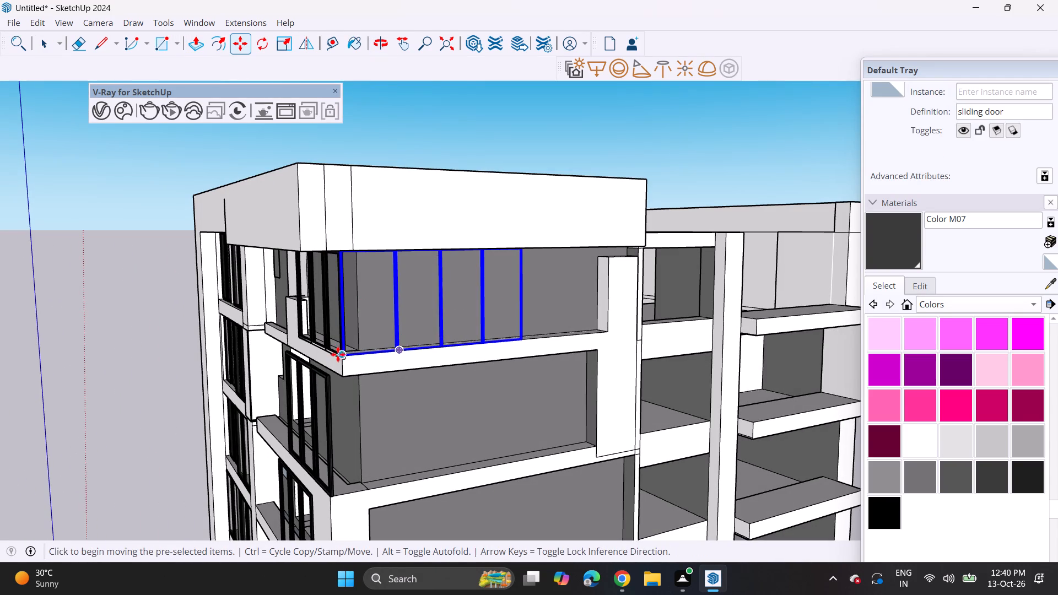
click(341, 355)
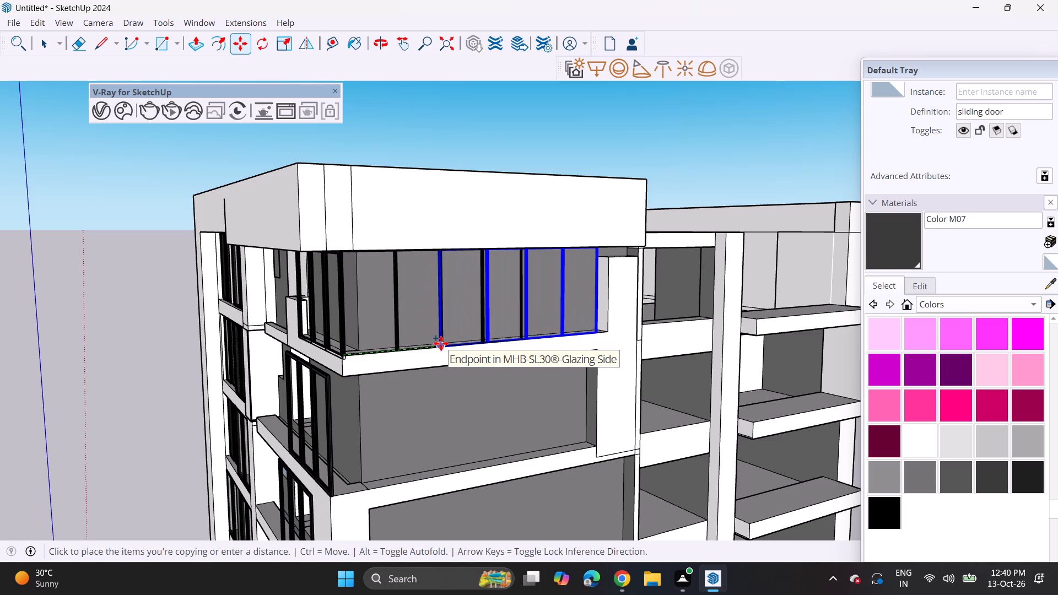
click(441, 343)
Copy the selected sliding door down to the side opening one floor below, at the building corner.
click(442, 349)
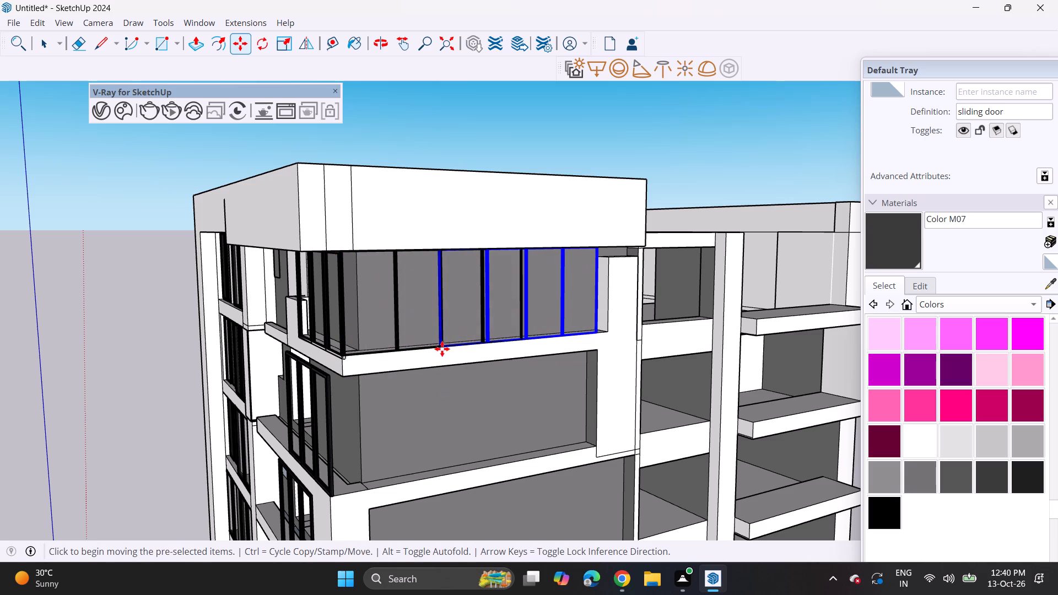
click(333, 492)
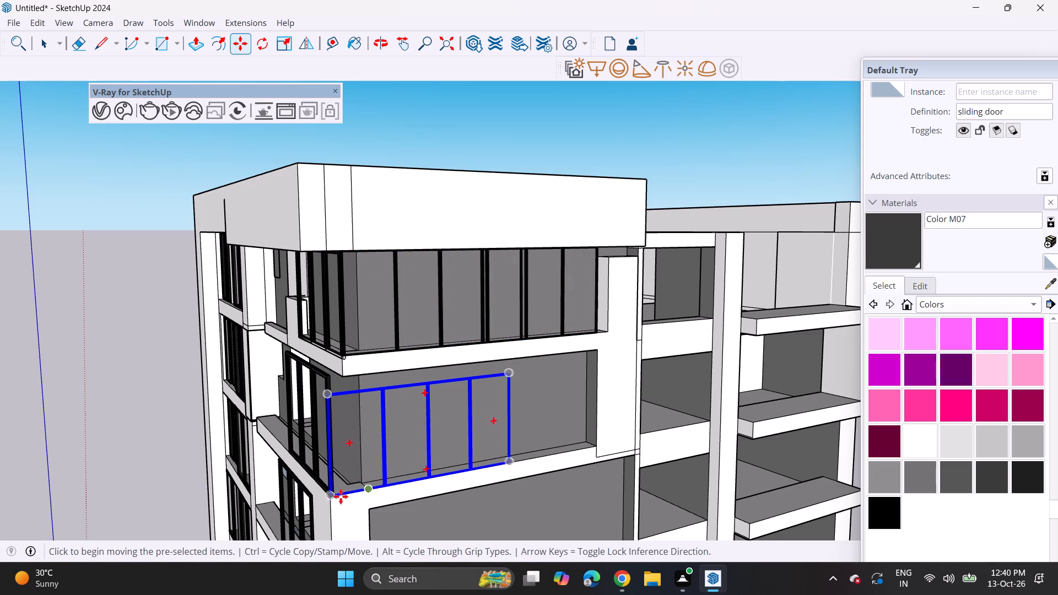
Copy the lower-floor sliding door along its ledge to the end of the opening away from the building corner.
click(327, 497)
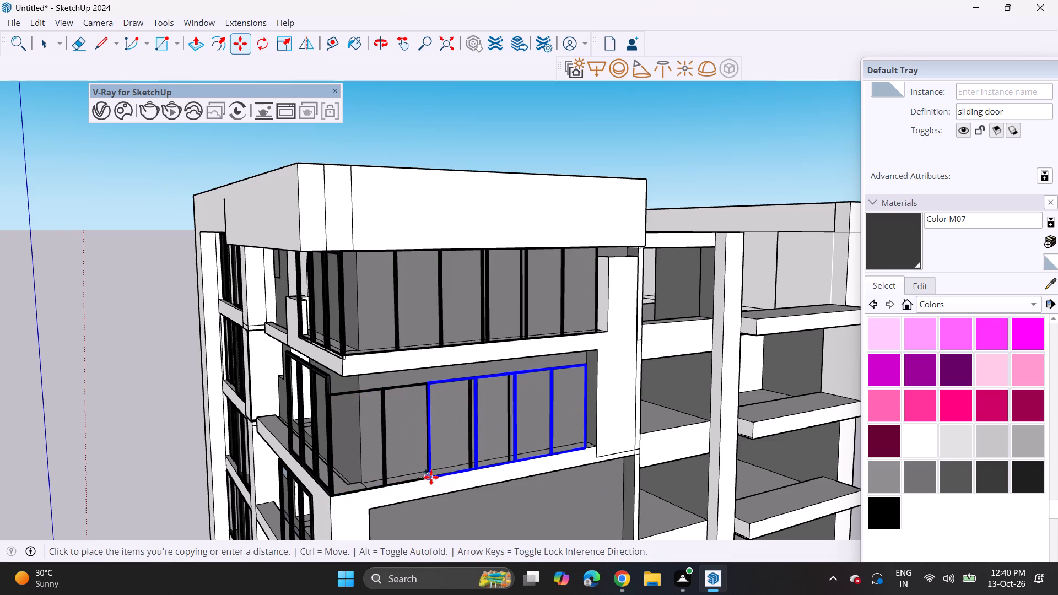
click(441, 477)
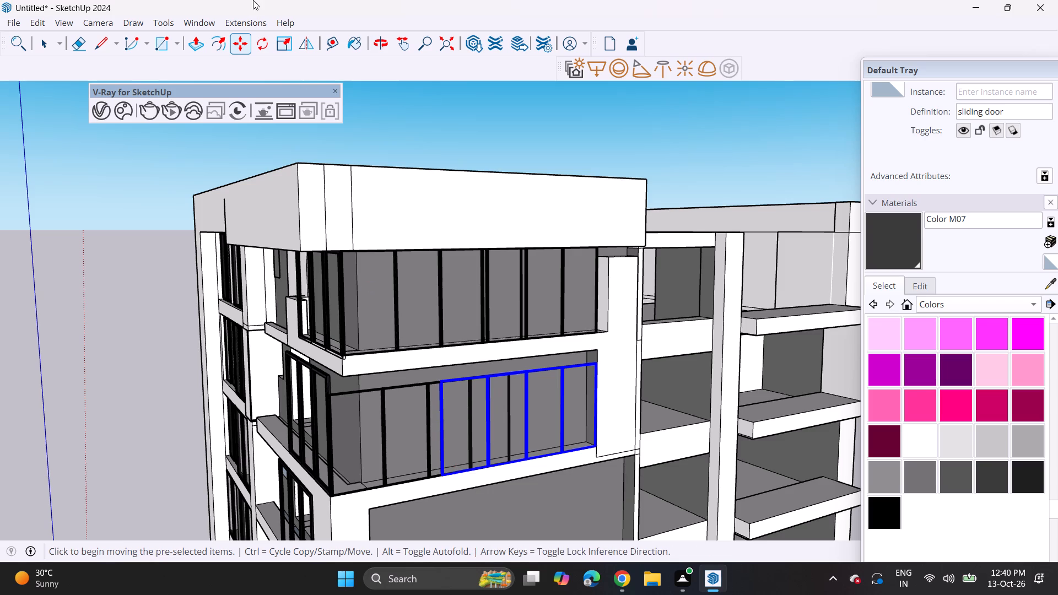
Scale the copied lower-floor sliding door's height up from the top to reach the underside of the slab band above.
drag(278, 44, 286, 52)
scroll(500, 426, up, 3)
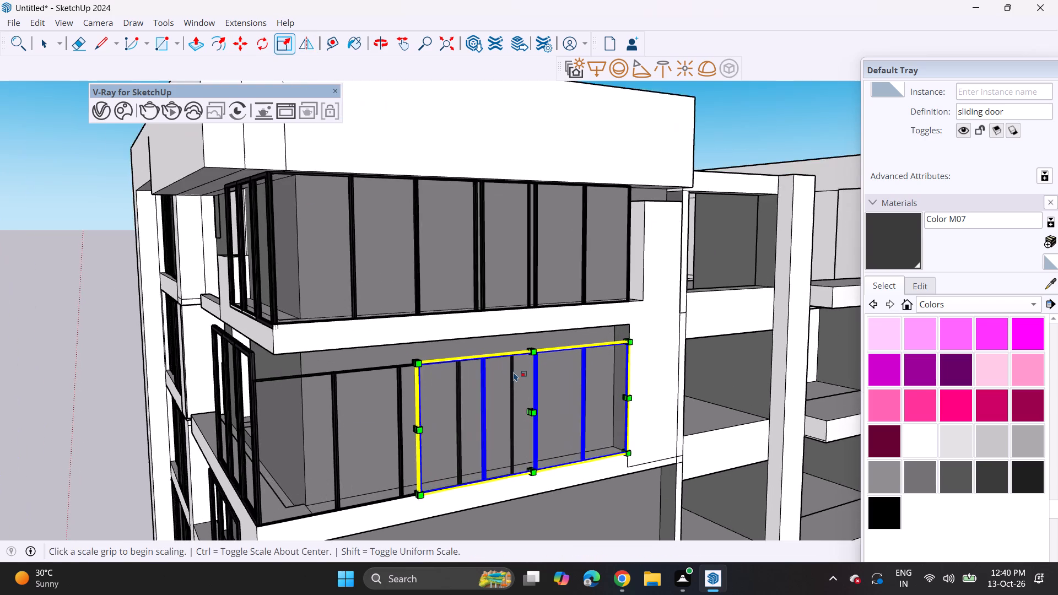
scroll(514, 372, up, 3)
middle_drag(520, 352, 565, 384)
scroll(576, 372, up, 4)
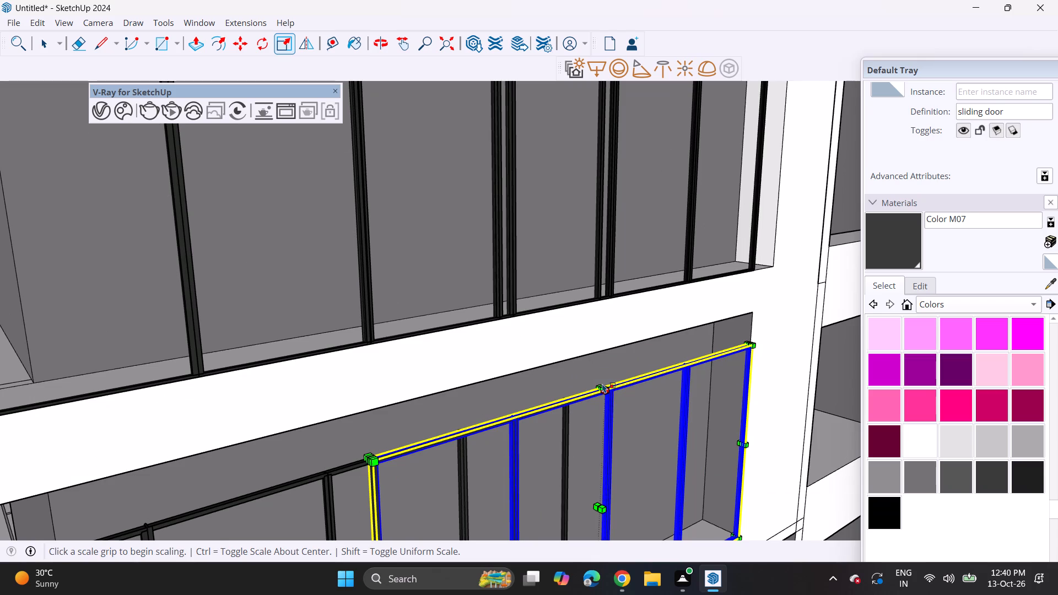
click(600, 392)
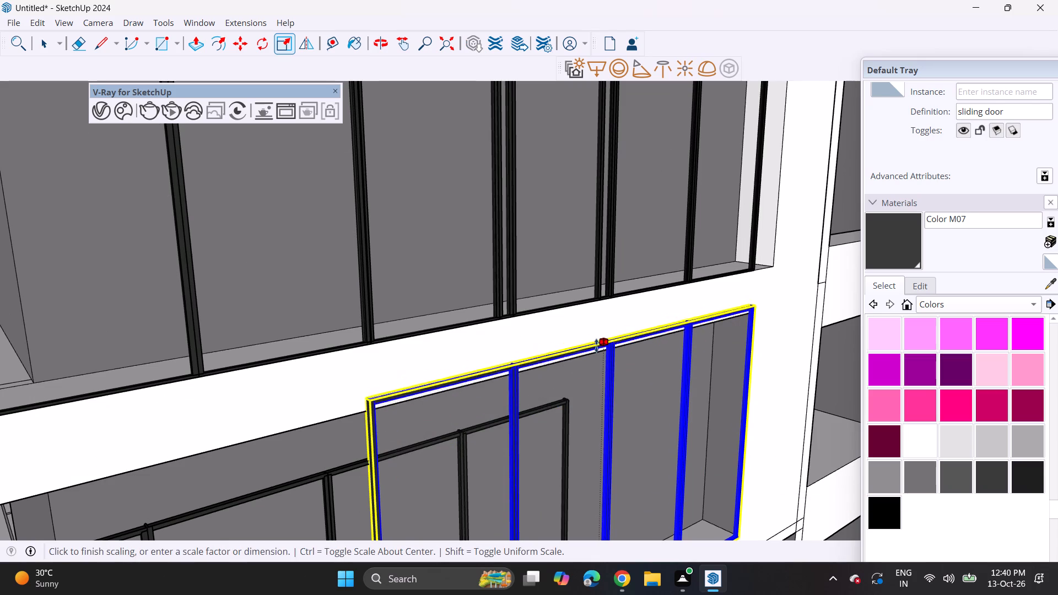
click(334, 420)
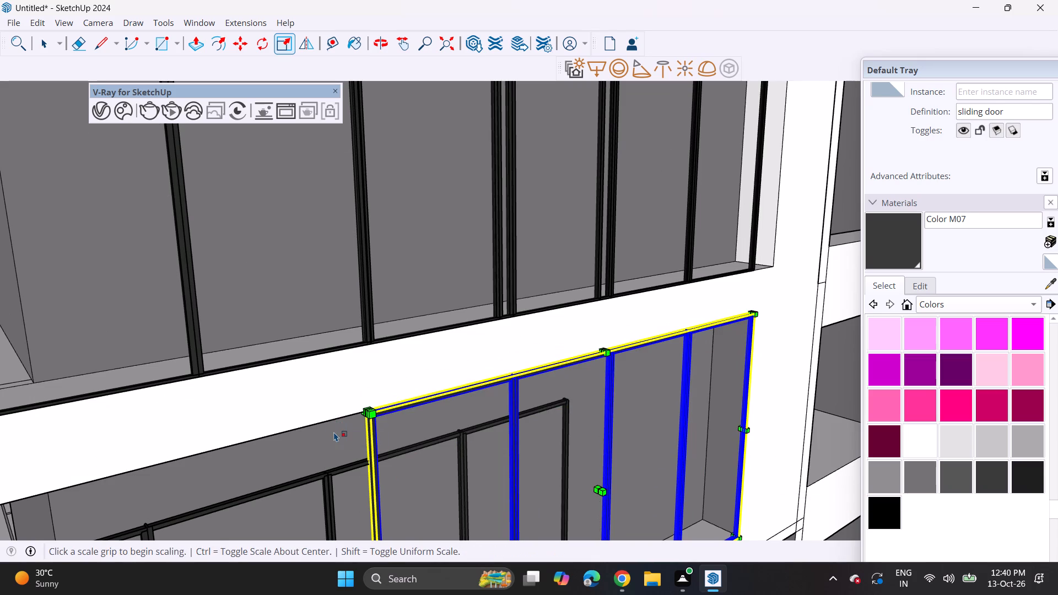
scroll(334, 432, down, 3)
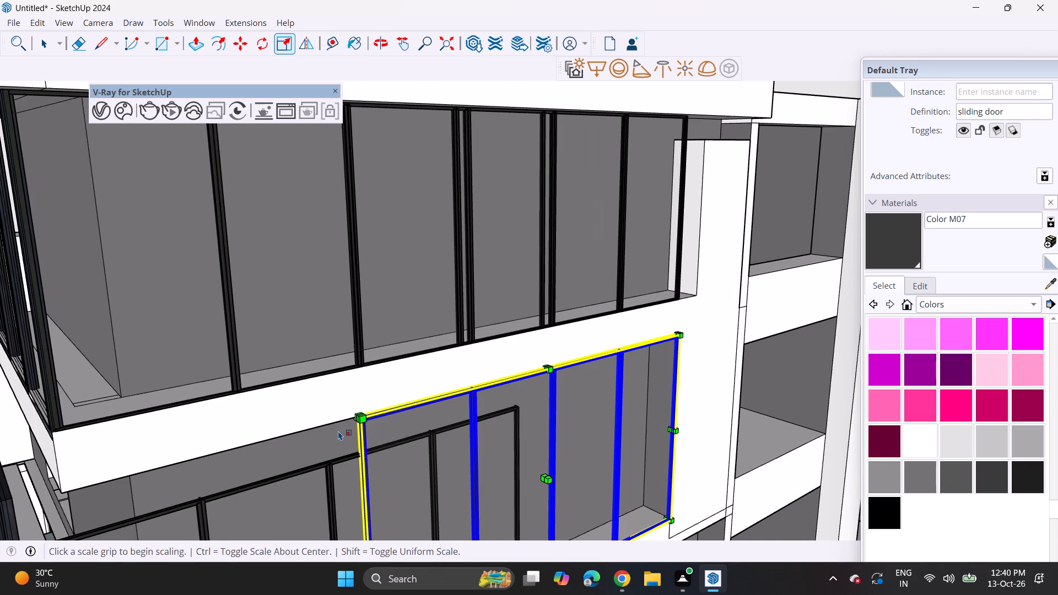
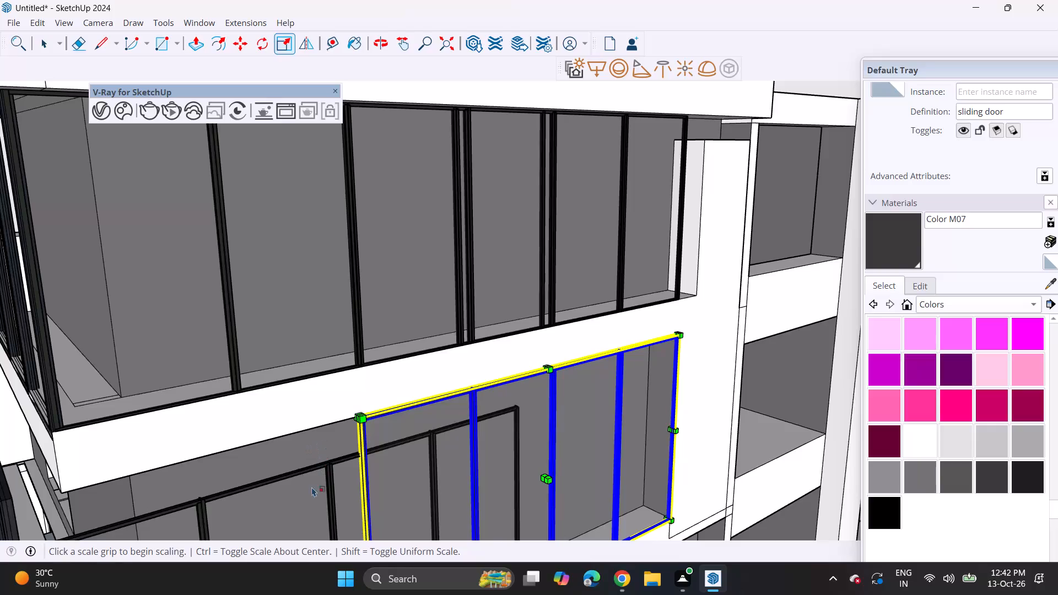
Scale the corner-side sliding door on the second floor from the top upward to reach the underside of the slab band.
click(299, 511)
middle_drag(301, 509, 443, 312)
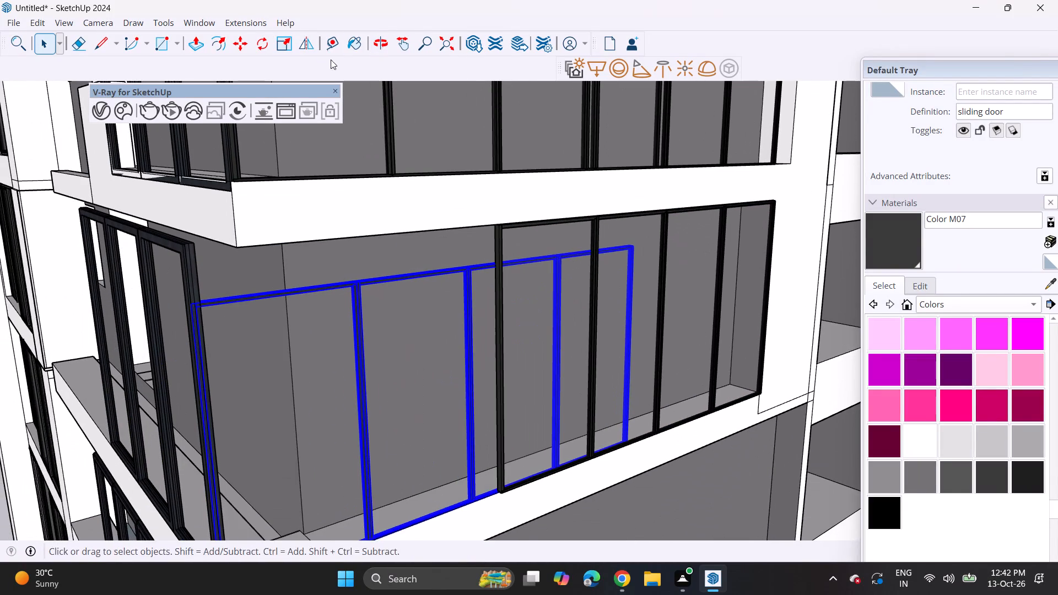
click(286, 44)
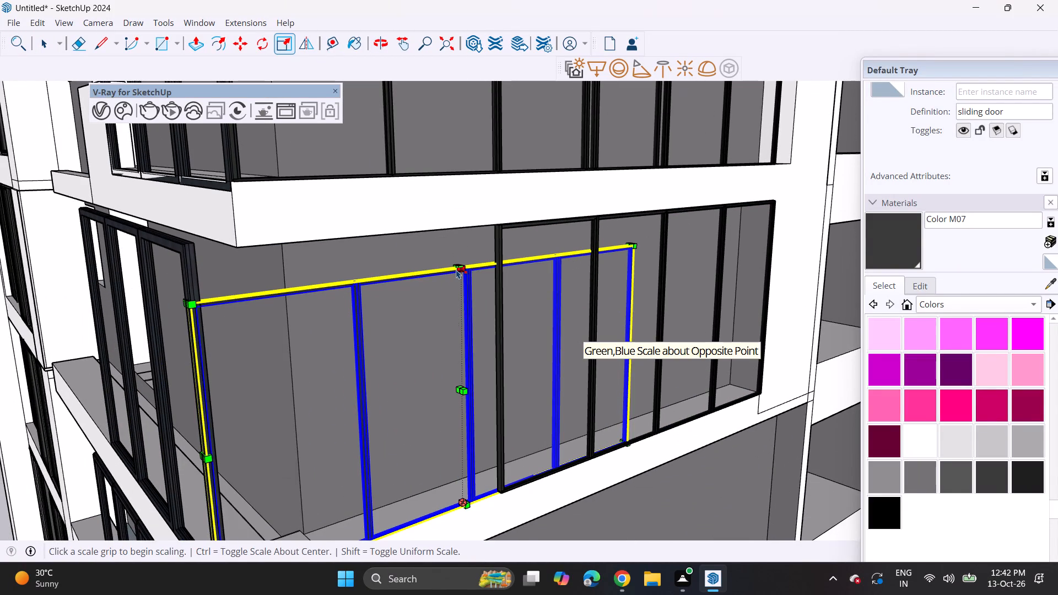
click(455, 264)
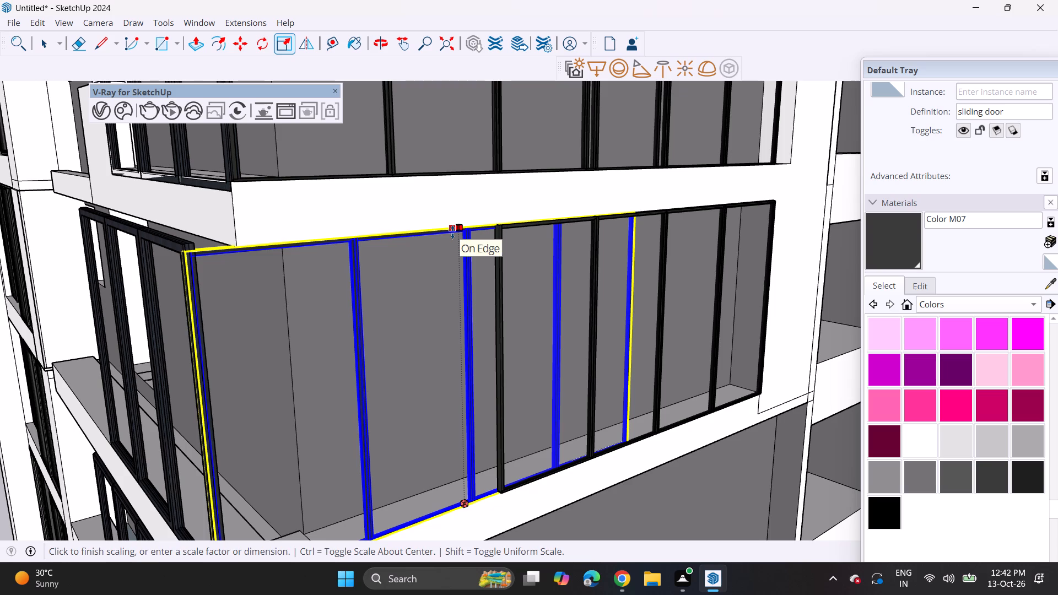
click(452, 232)
scroll(367, 274, down, 17)
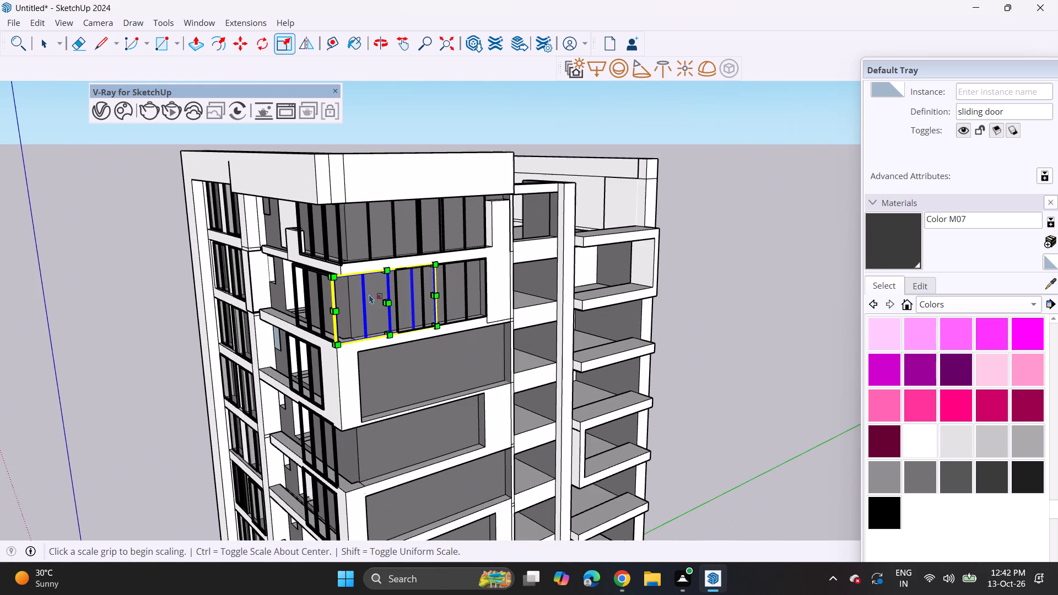
key(space)
click(688, 328)
Scale the pier-side sliding door on that floor narrower from its corner-facing side, keeping its edge at the wall pier.
middle_drag(512, 376, 530, 323)
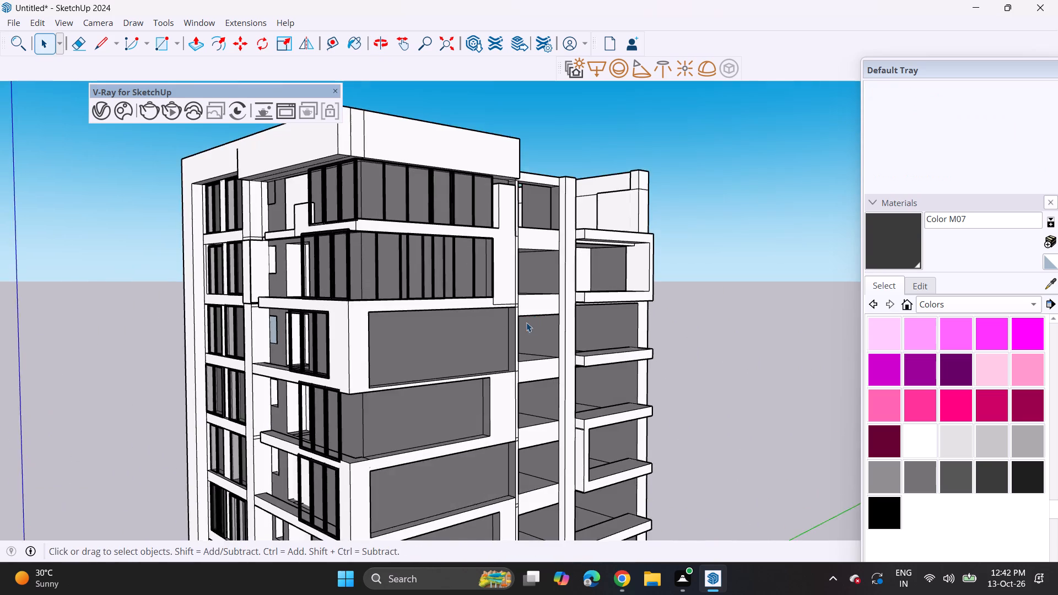
scroll(525, 322, down, 6)
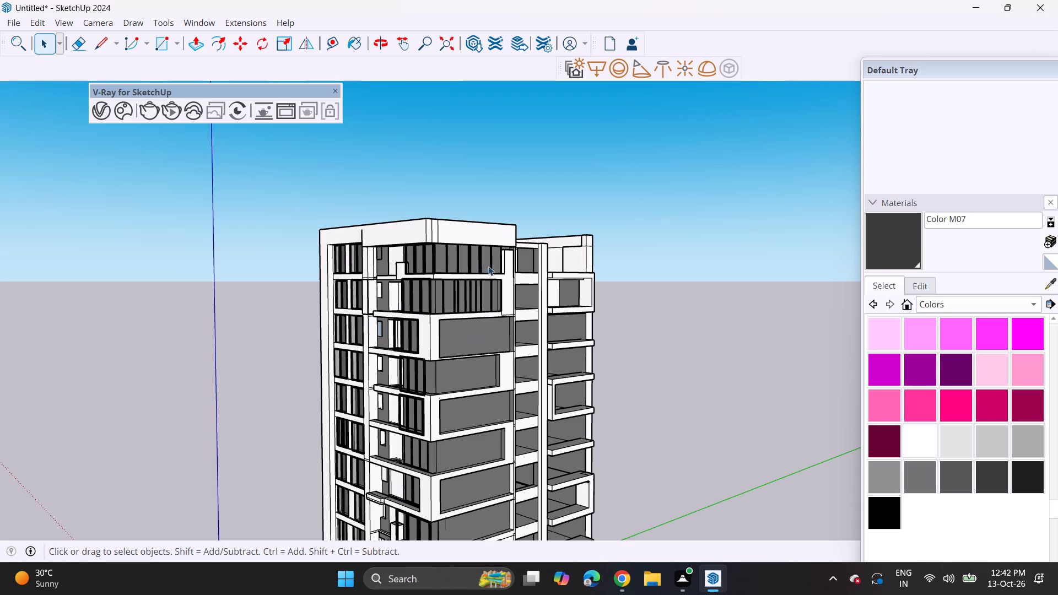
scroll(449, 280, up, 10)
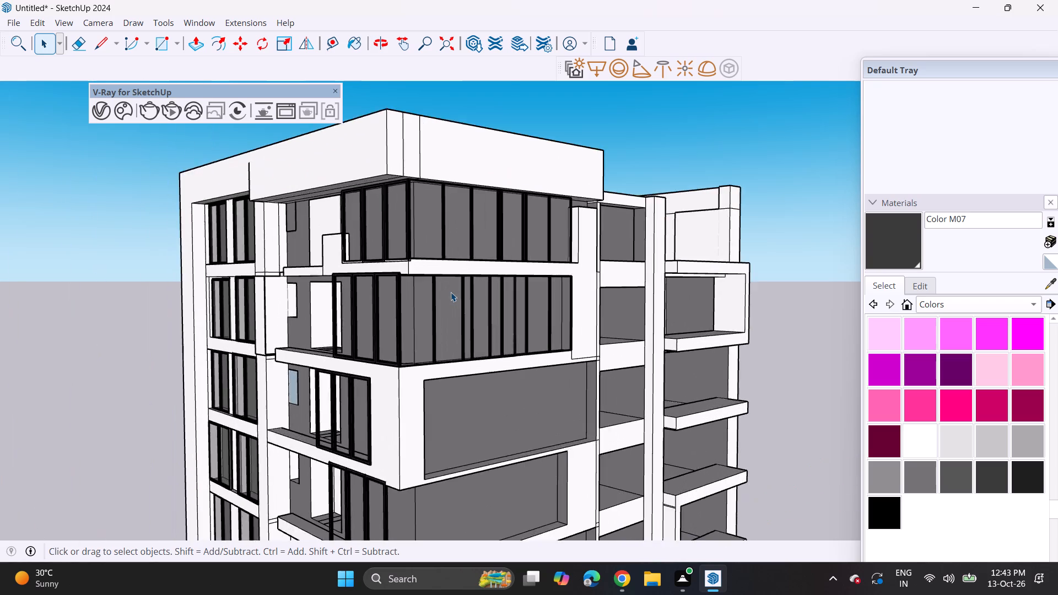
scroll(451, 292, up, 3)
click(489, 326)
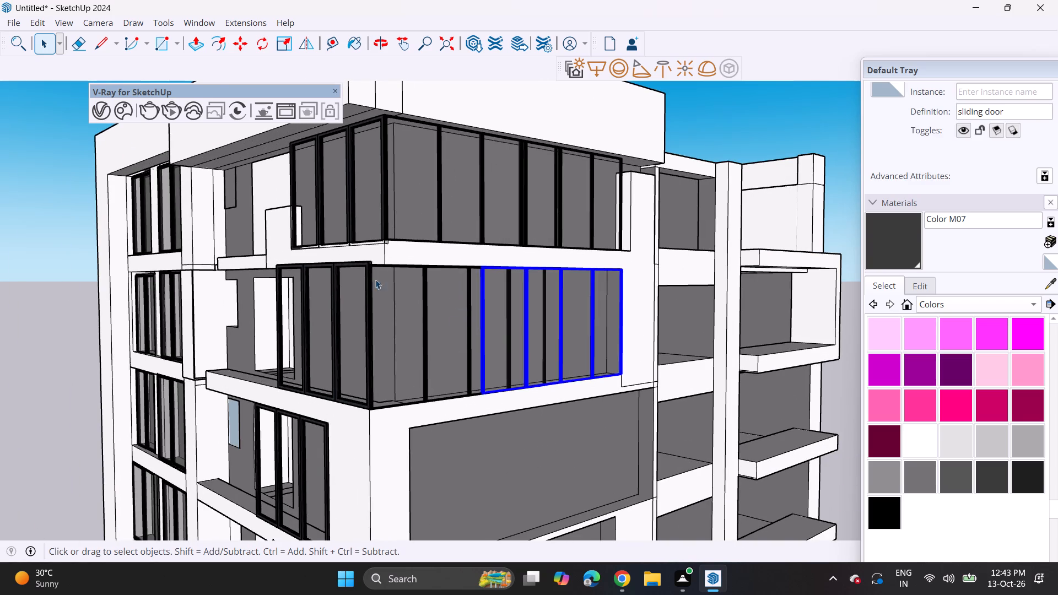
click(271, 42)
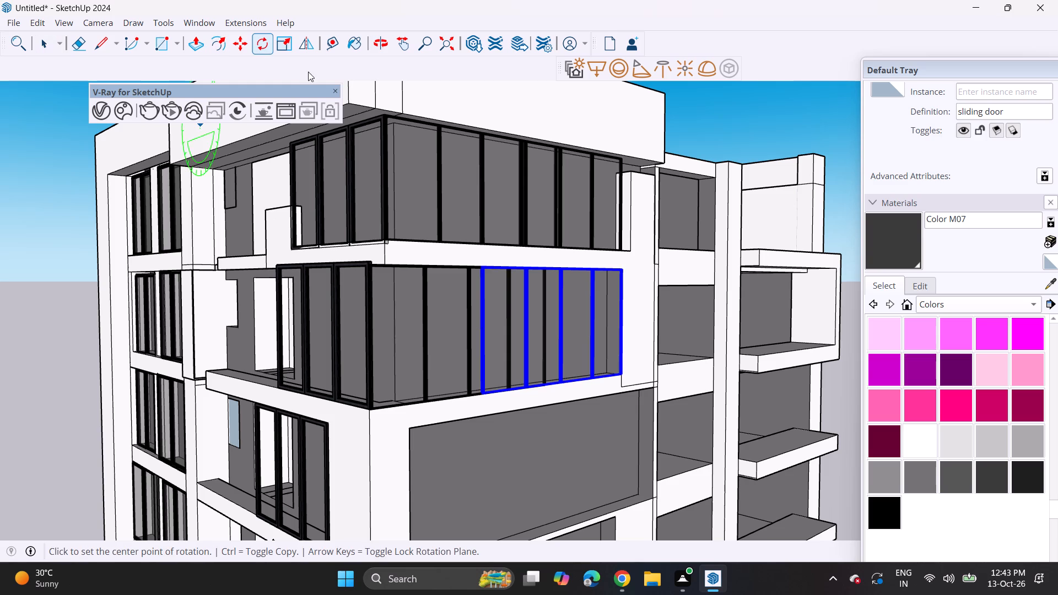
click(284, 35)
middle_drag(497, 332, 500, 350)
scroll(490, 349, up, 7)
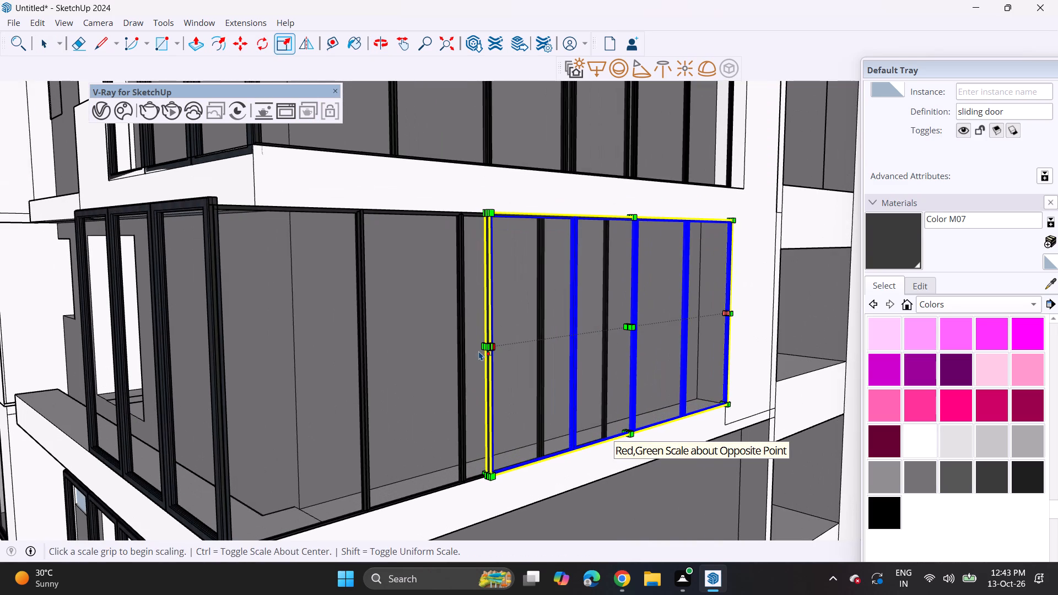
click(483, 345)
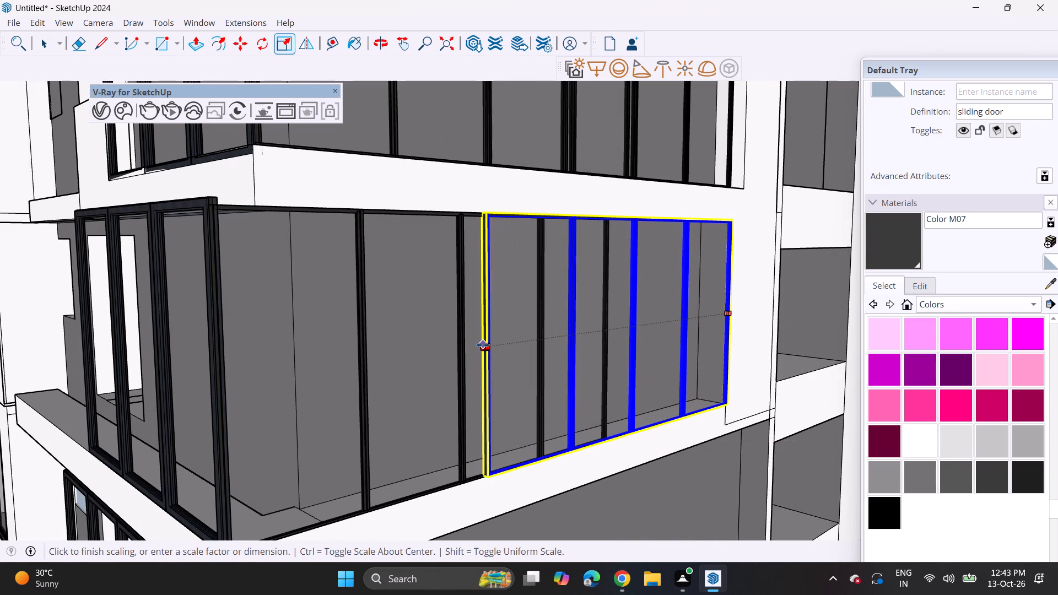
click(568, 360)
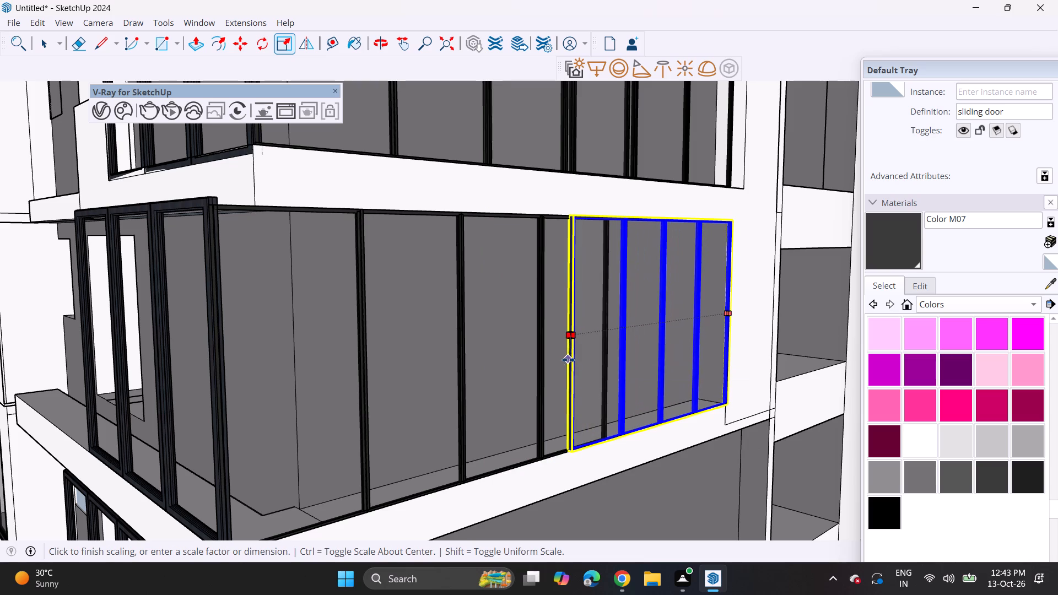
Scale the corner-side sliding door on the same floor narrower so its edge meets the frame of the pier-side door.
middle_drag(553, 370, 385, 385)
key(space)
click(374, 379)
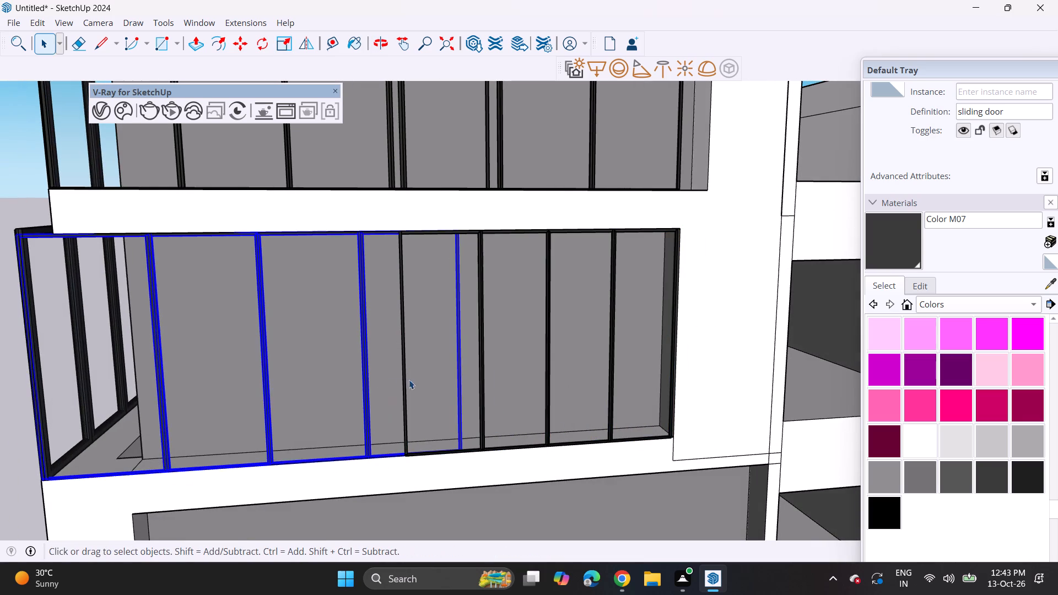
click(283, 51)
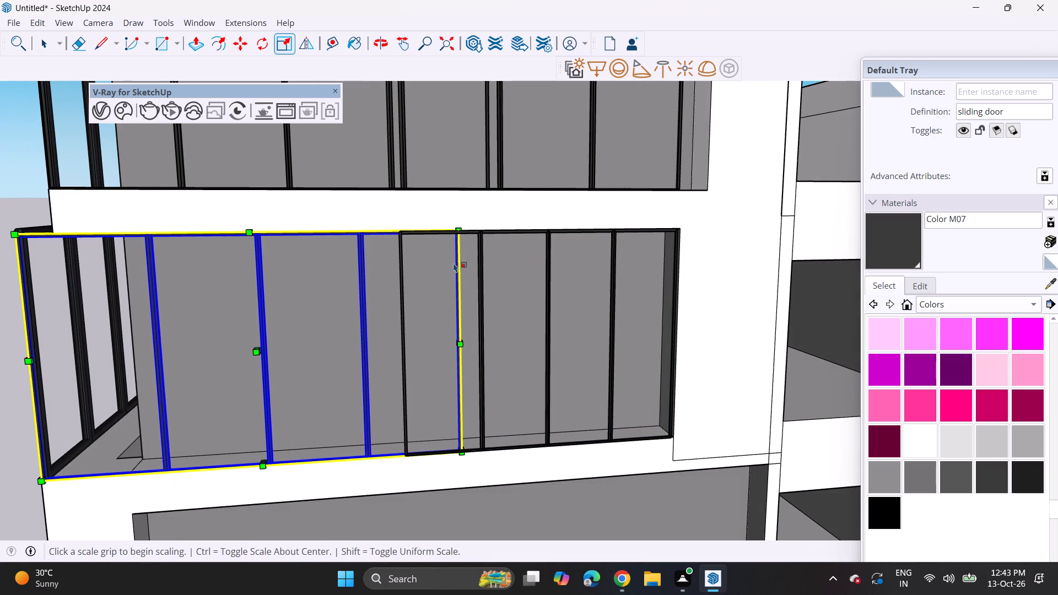
middle_drag(452, 338, 354, 430)
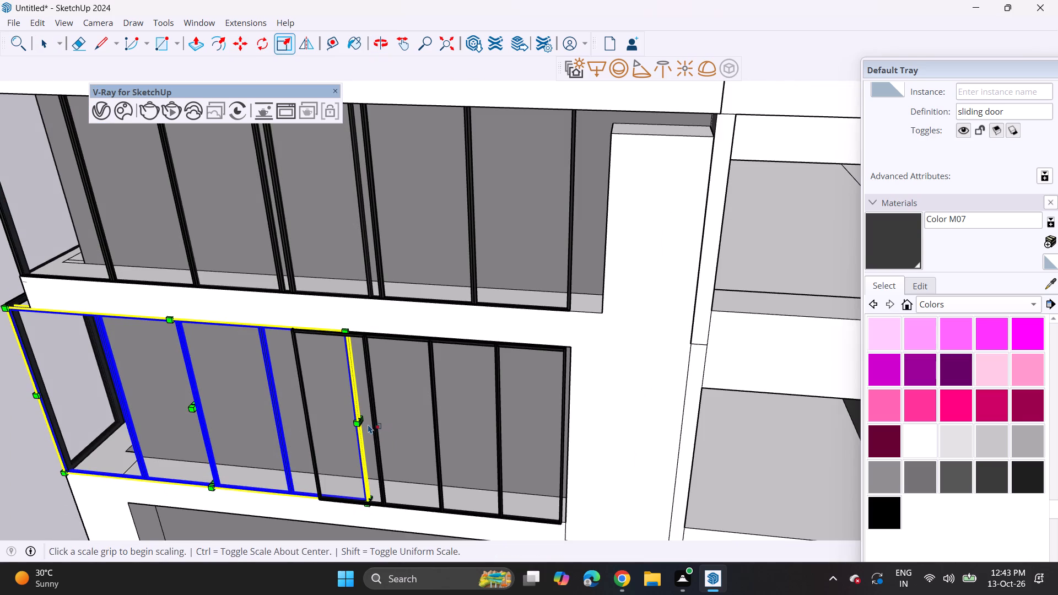
scroll(359, 423, up, 2)
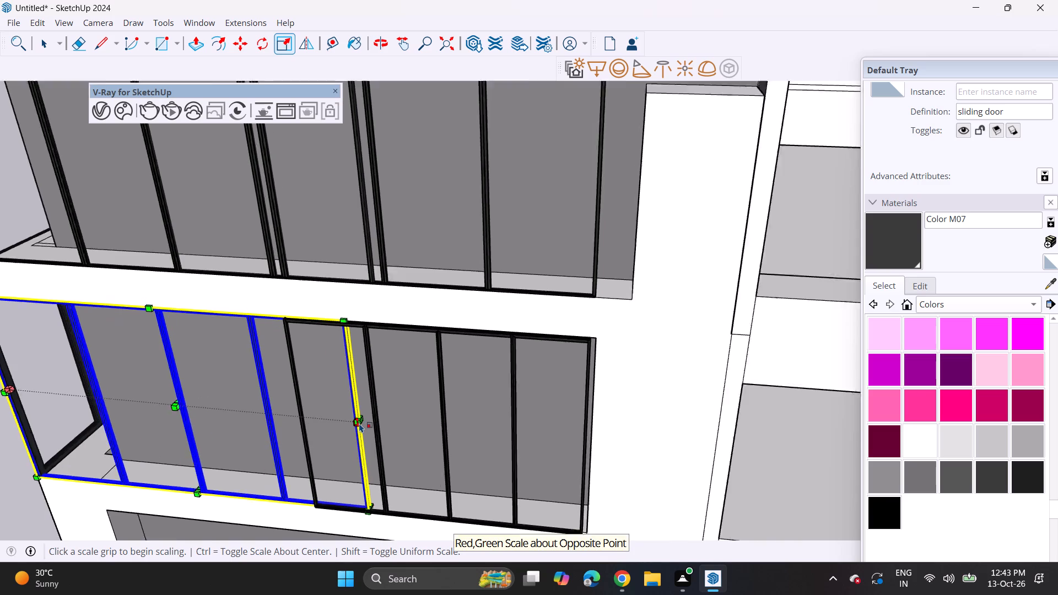
scroll(359, 423, up, 6)
click(363, 418)
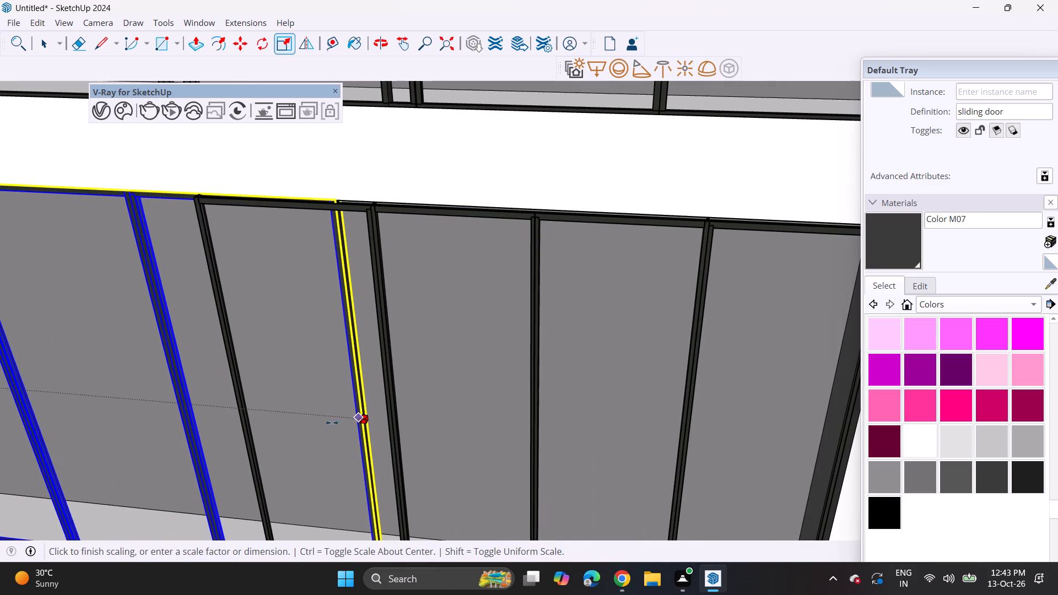
click(235, 423)
scroll(235, 423, down, 4)
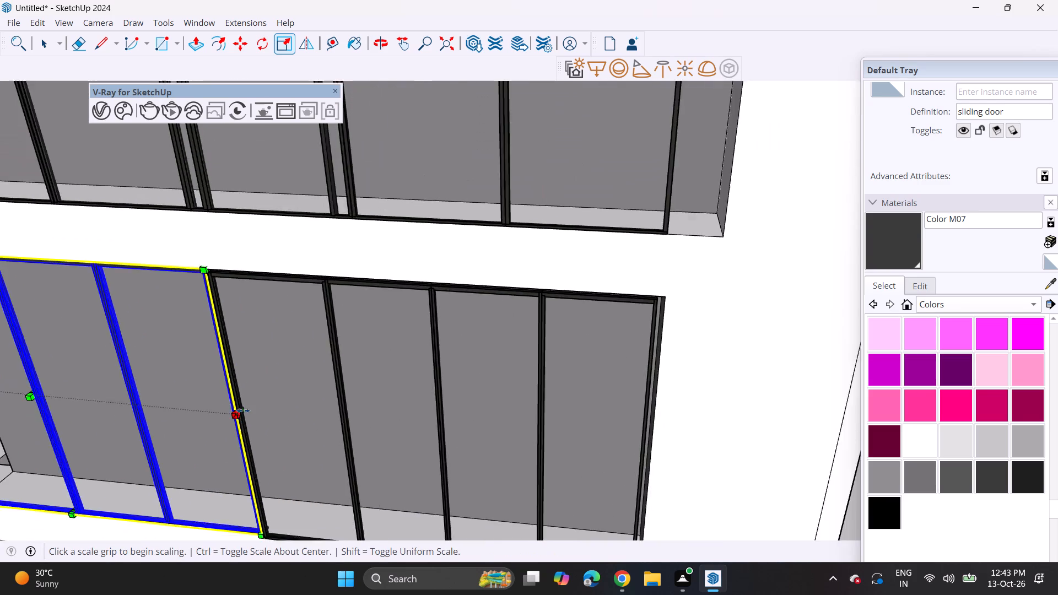
scroll(243, 410, down, 4)
middle_drag(226, 422, 317, 296)
scroll(319, 294, down, 9)
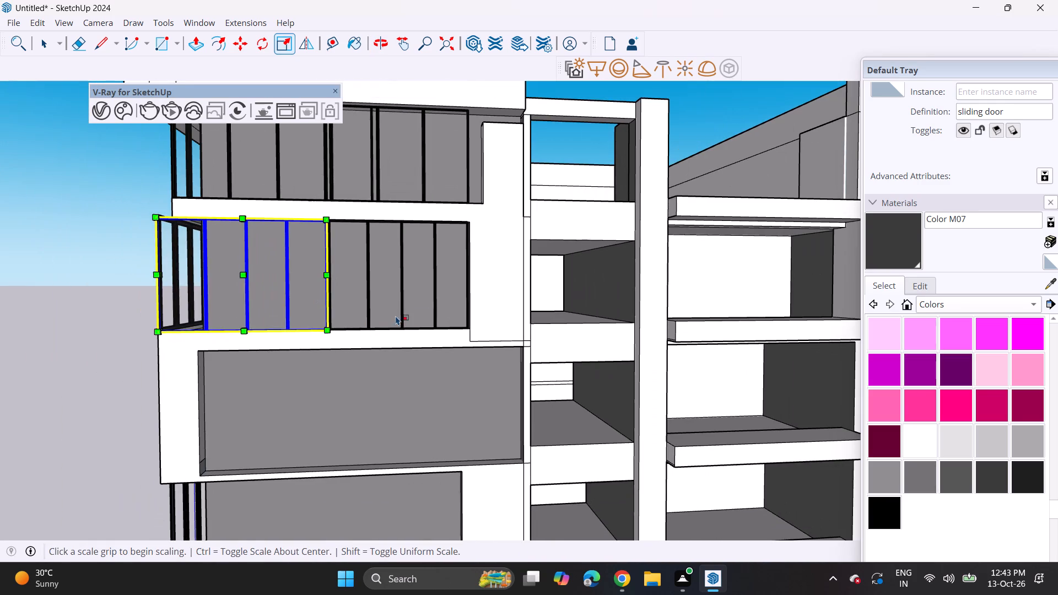
key(space)
click(676, 125)
Fill the framed side opening one floor below with two copies of the corner-side sliding door placed side by side.
shift+middle_drag(262, 238, 364, 292)
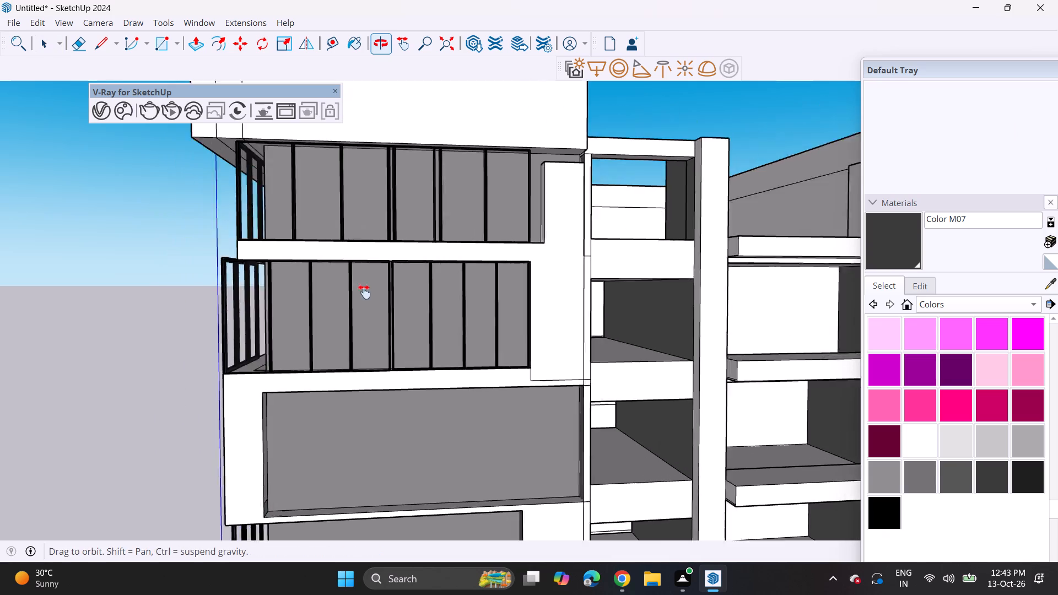
shift+middle_drag(364, 292, 376, 295)
middle_drag(376, 295, 486, 319)
scroll(562, 339, down, 3)
shift+middle_drag(567, 376, 531, 275)
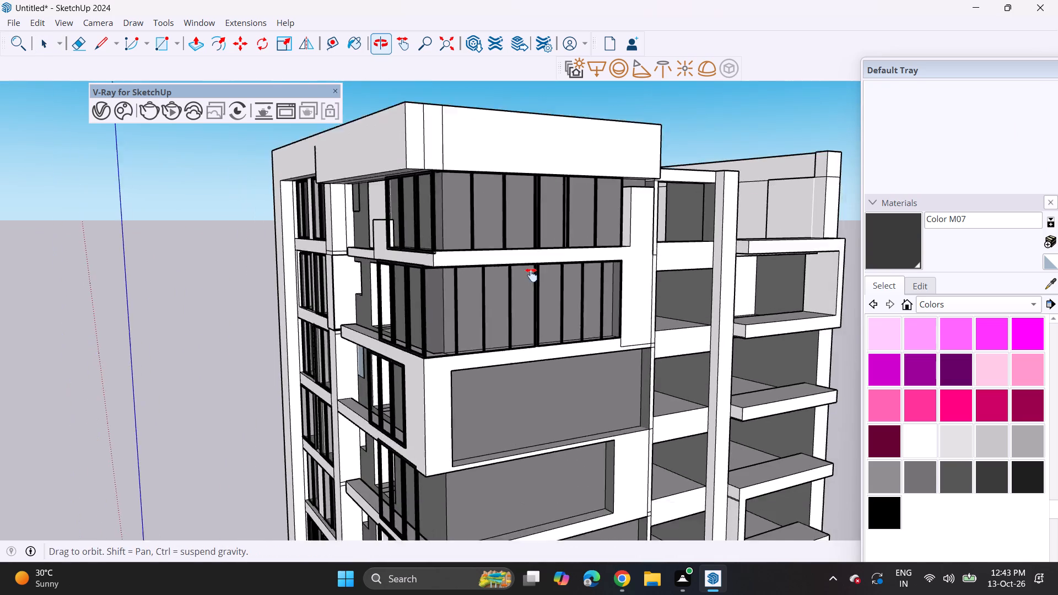
shift+middle_drag(531, 275, 527, 258)
scroll(532, 246, up, 4)
click(442, 265)
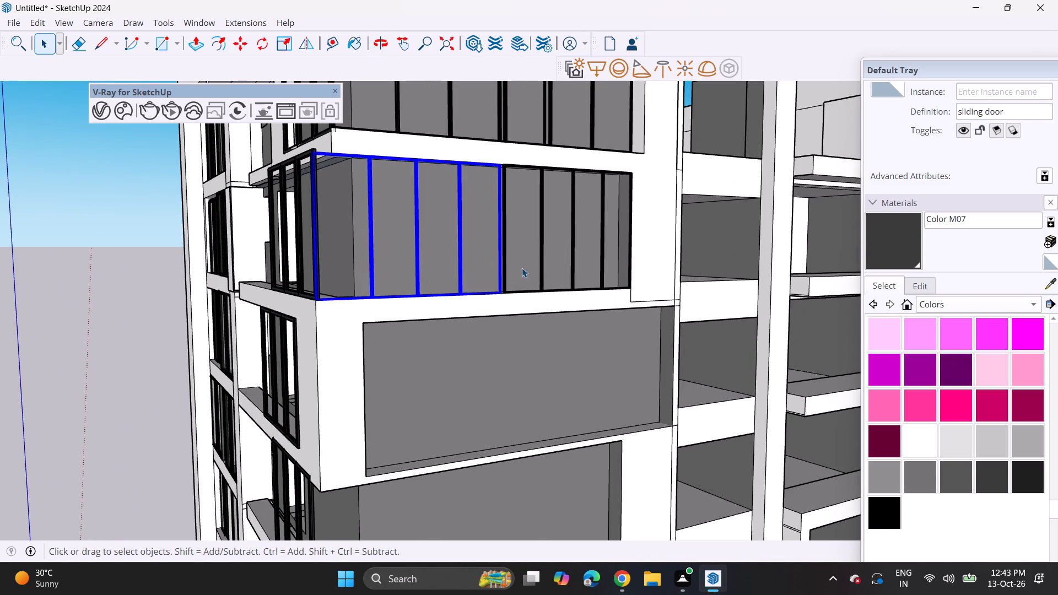
key(m)
click(316, 304)
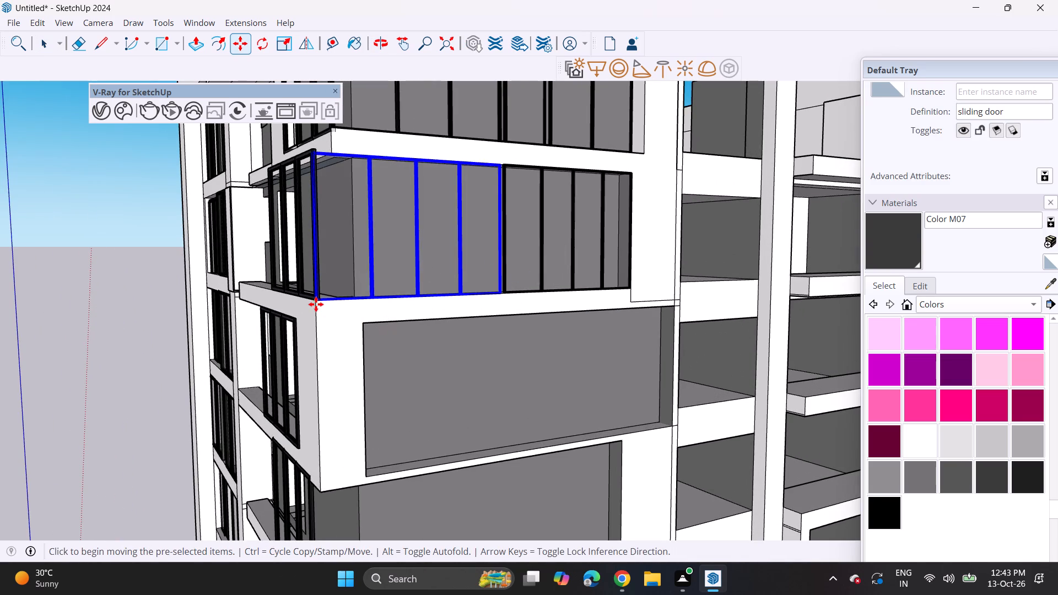
click(365, 474)
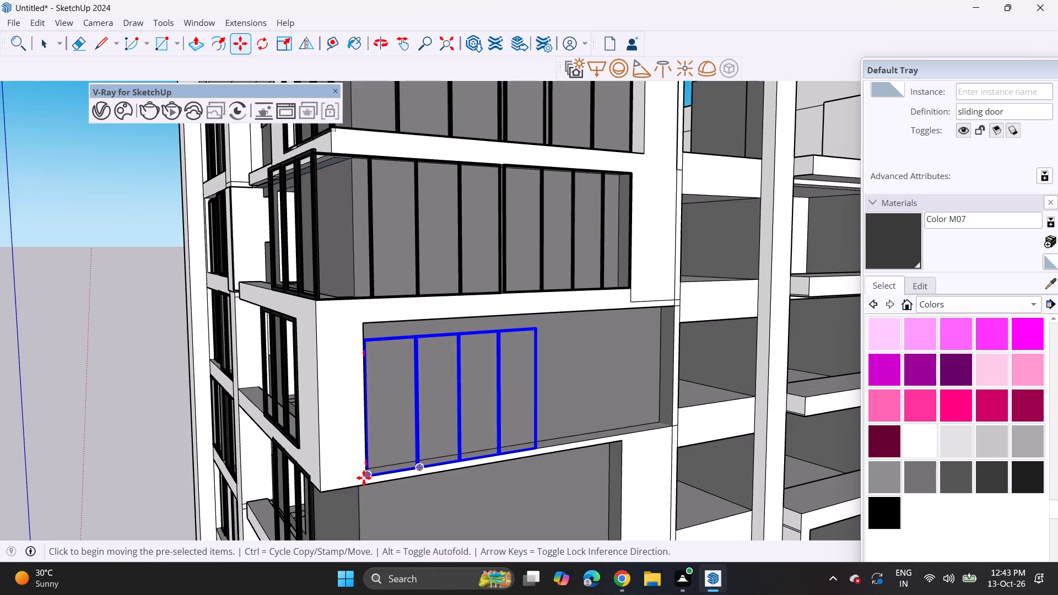
click(364, 478)
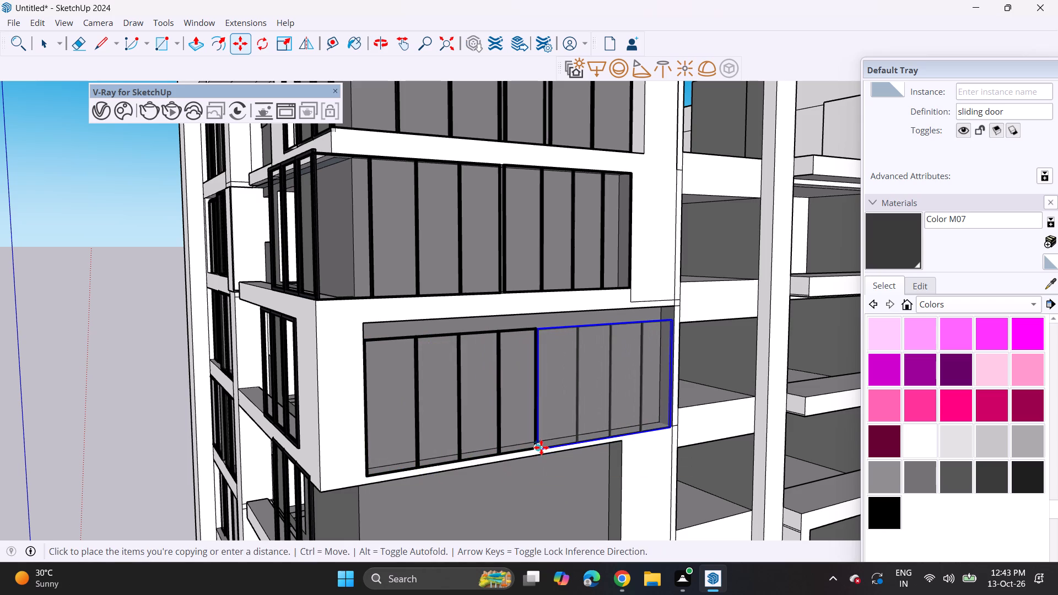
click(539, 446)
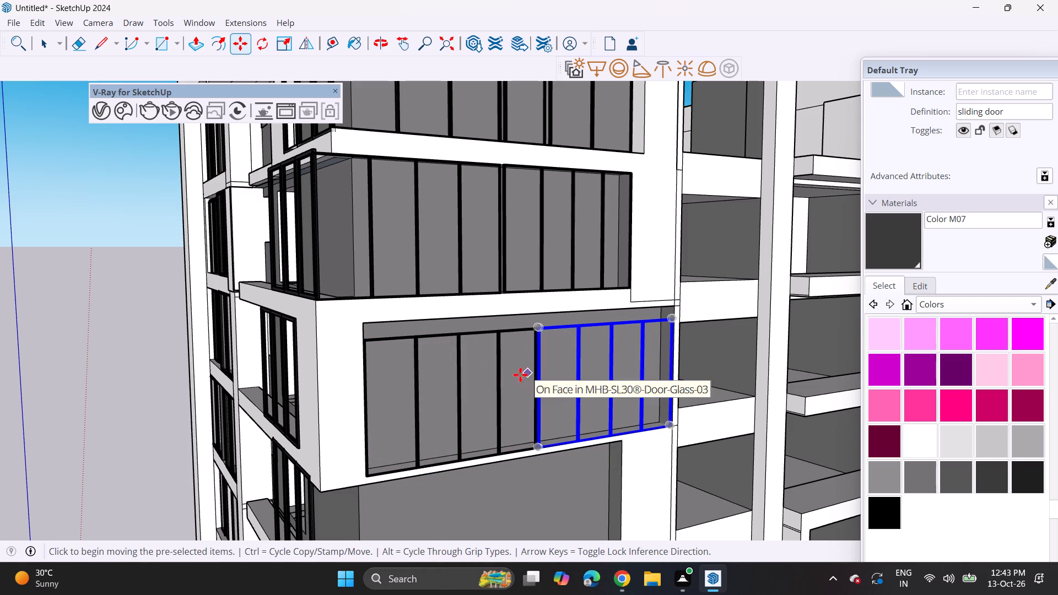
Copy the selected sliding door into the next opening down, one copy at the pier end and an overlapping one at the building corner.
shift+middle_drag(503, 439, 481, 216)
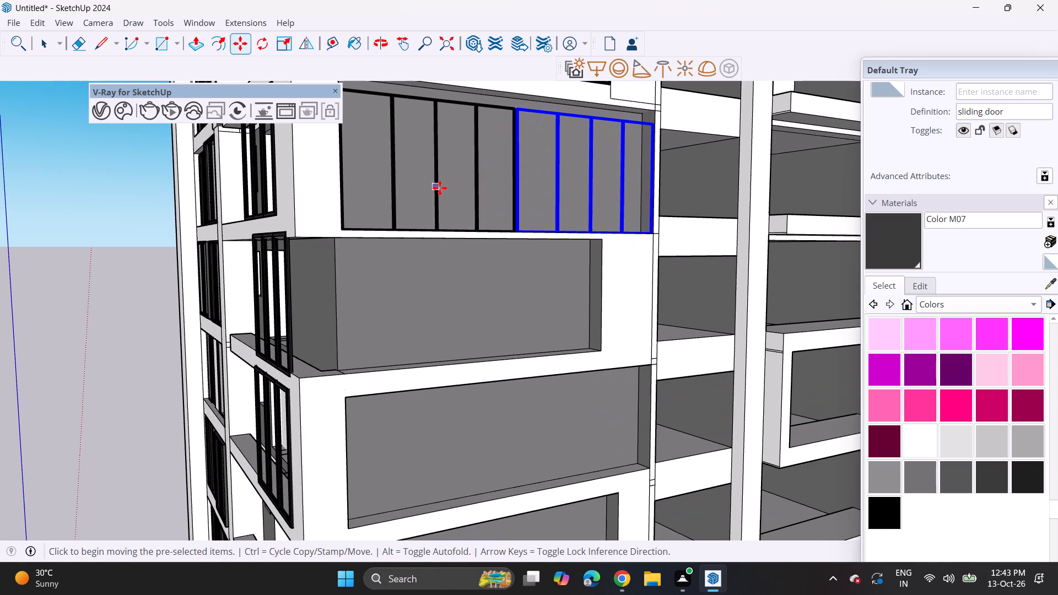
key(space)
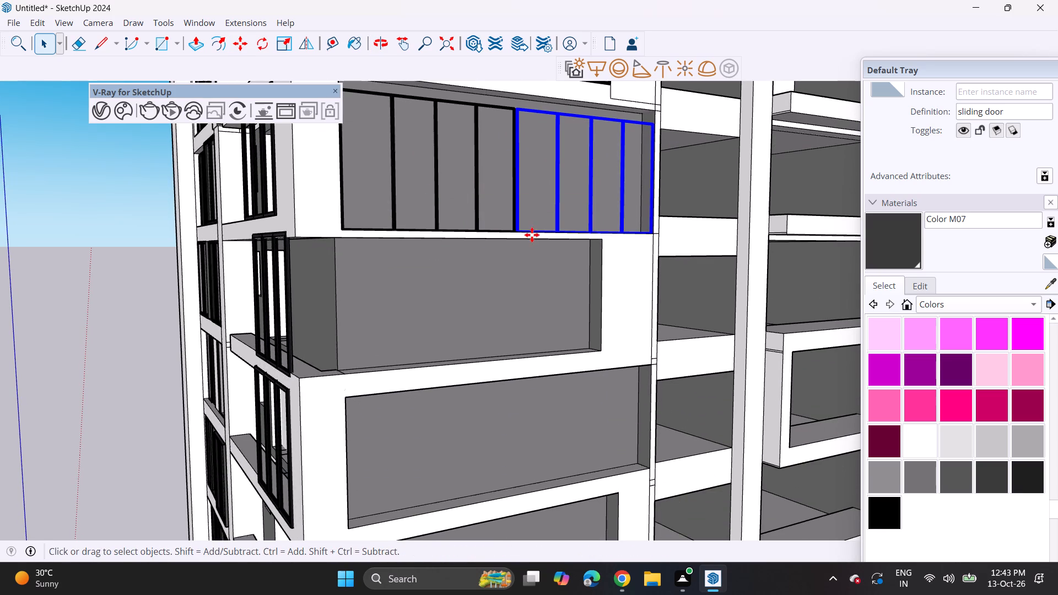
key(m)
click(515, 235)
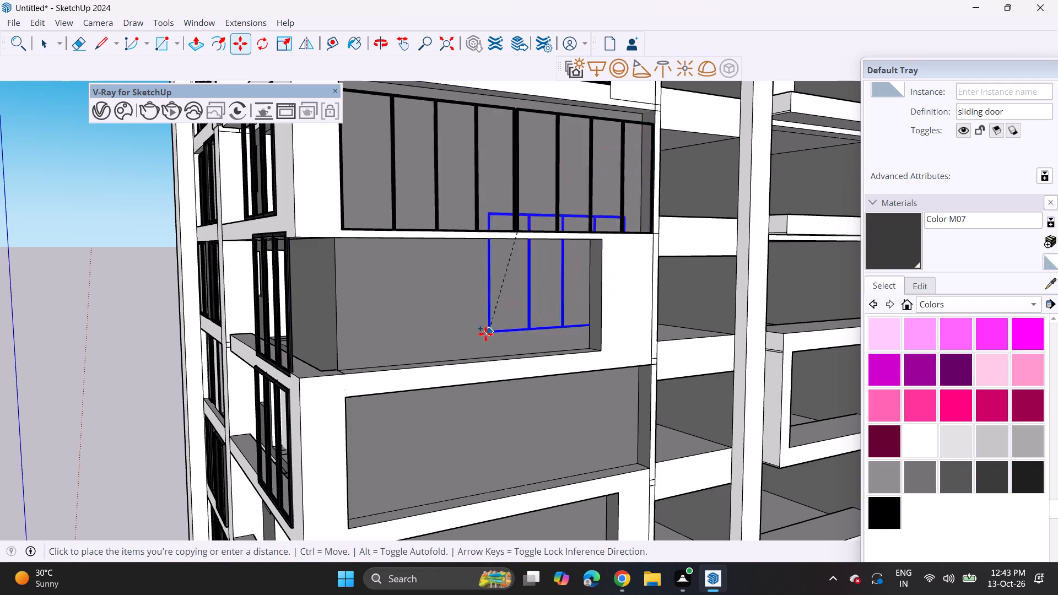
click(453, 364)
click(455, 365)
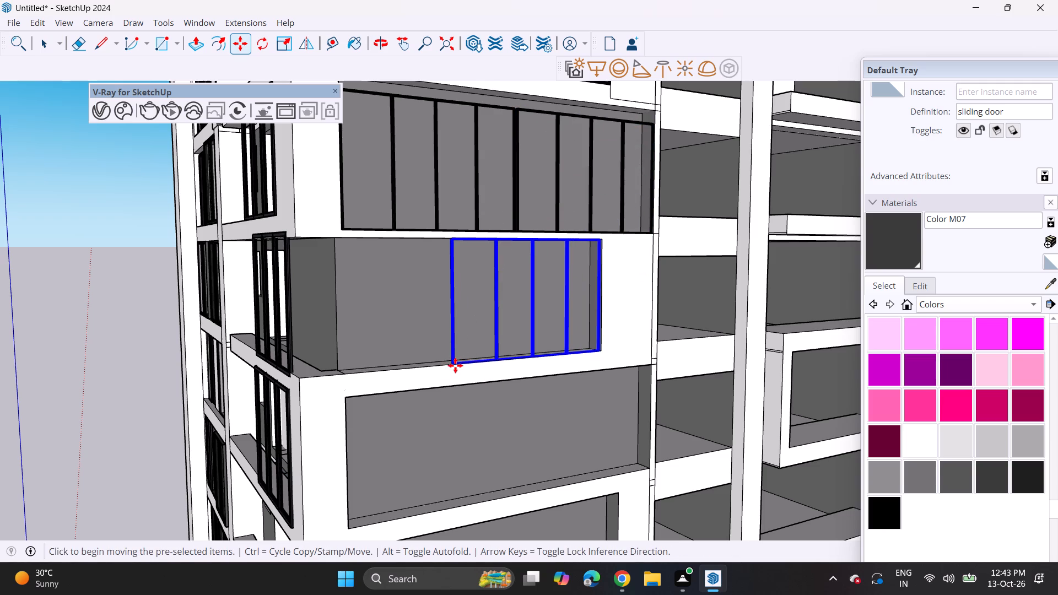
click(294, 383)
Scale the new corner-side sliding door narrower so its edge meets the frame of the adjoining pier-side copy.
middle_drag(431, 363, 304, 377)
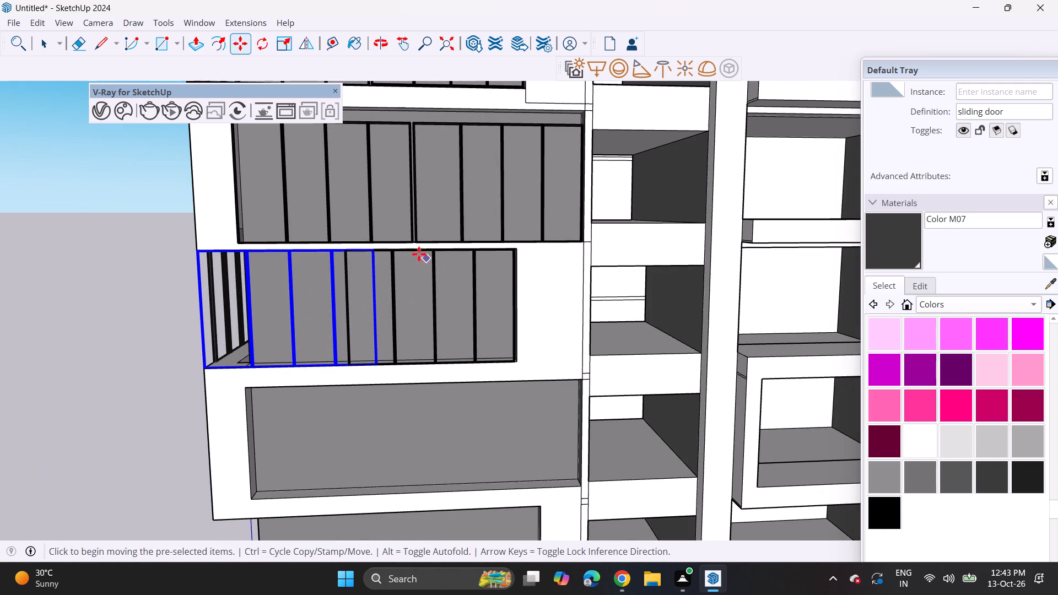
click(288, 48)
middle_drag(371, 337, 317, 390)
scroll(321, 371, up, 6)
click(340, 340)
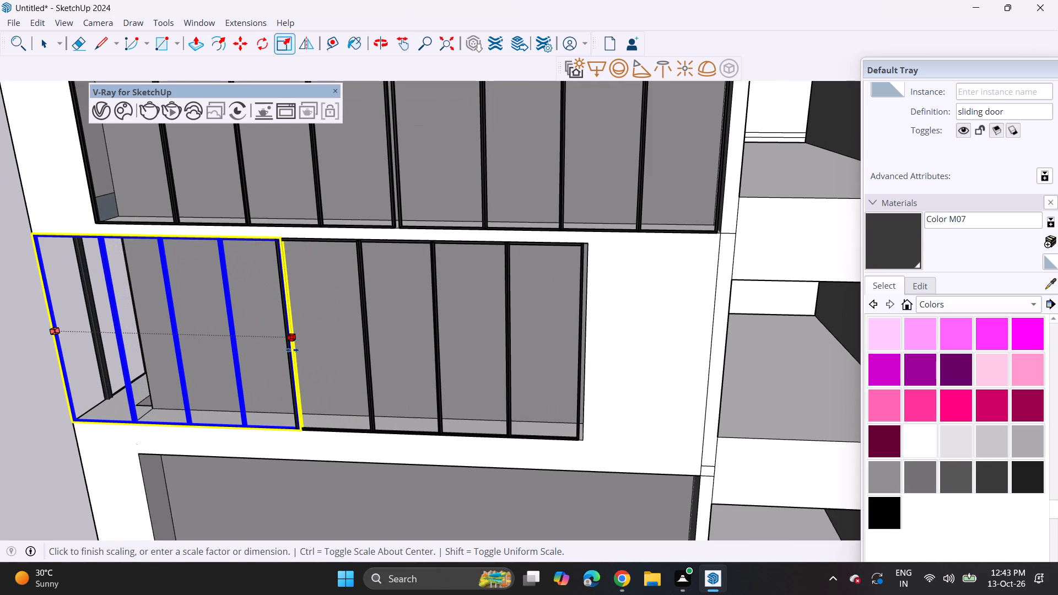
click(284, 349)
middle_drag(277, 408, 351, 312)
scroll(351, 312, down, 2)
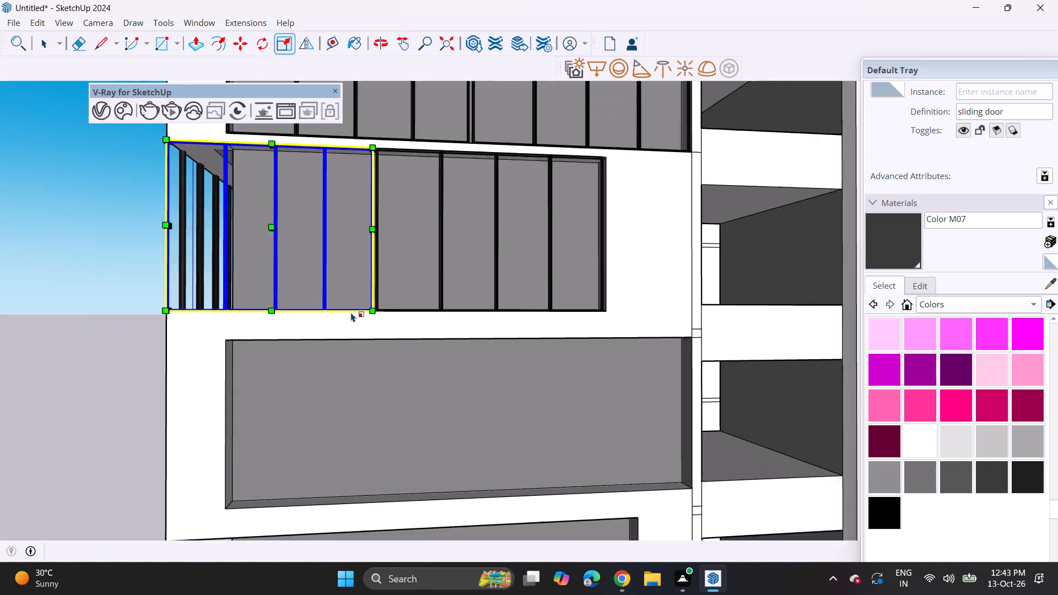
scroll(351, 312, down, 11)
middle_drag(305, 353, 487, 350)
middle_click(521, 350)
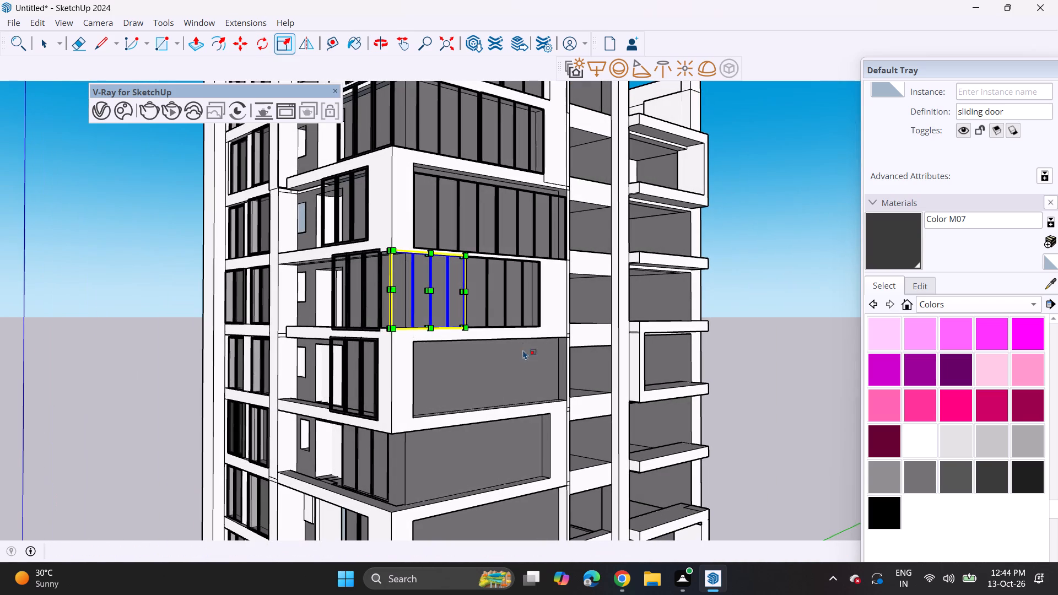
scroll(503, 358, down, 2)
key(space)
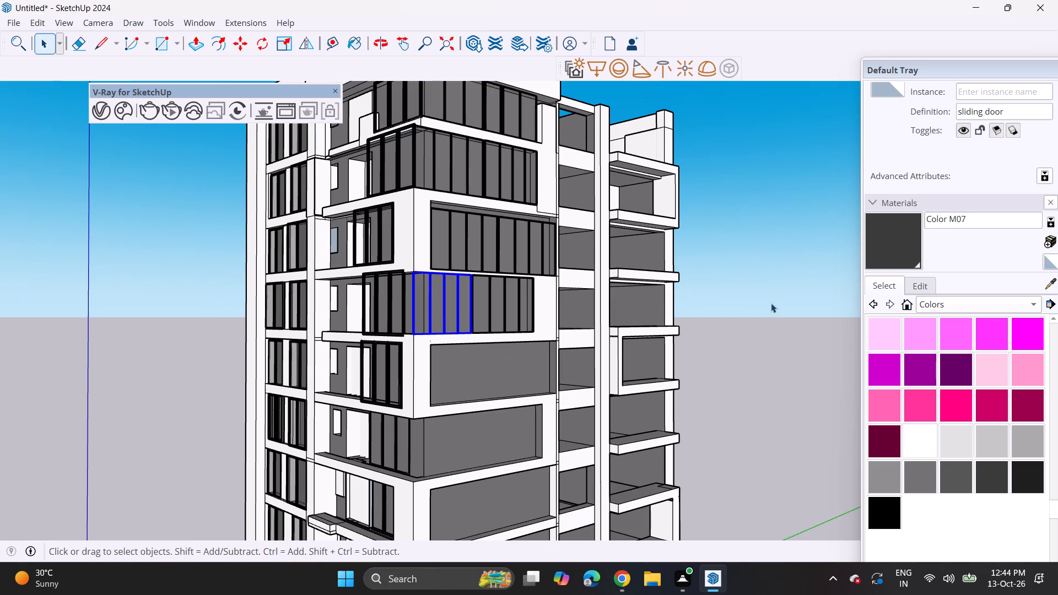
Fill the framed side opening one floor below with side-by-side copies of the pier-side and corner-side sliding doors from the floor above.
click(771, 303)
scroll(436, 348, up, 4)
click(461, 307)
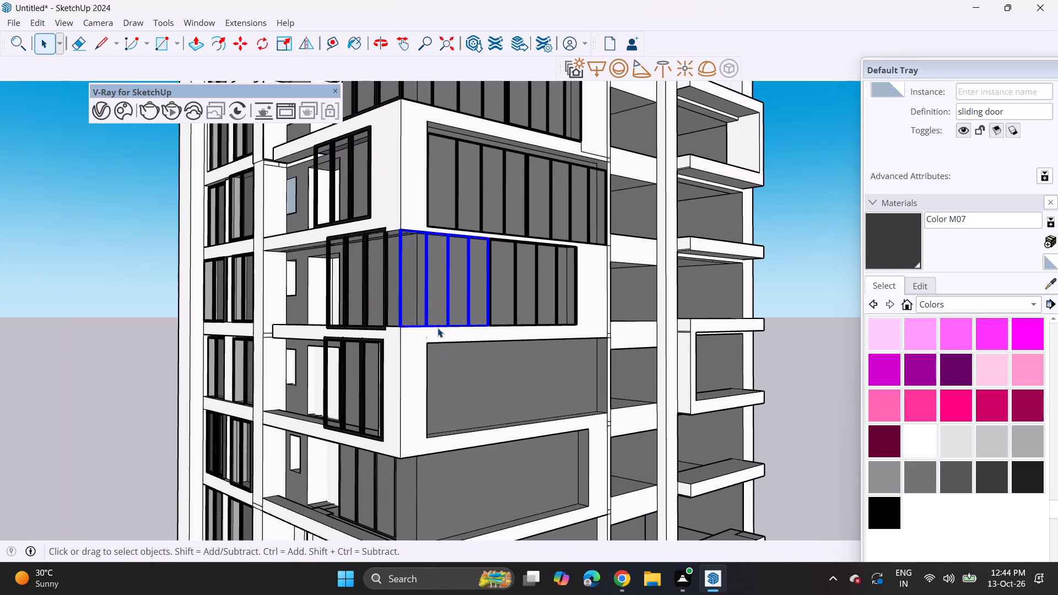
click(520, 296)
key(m)
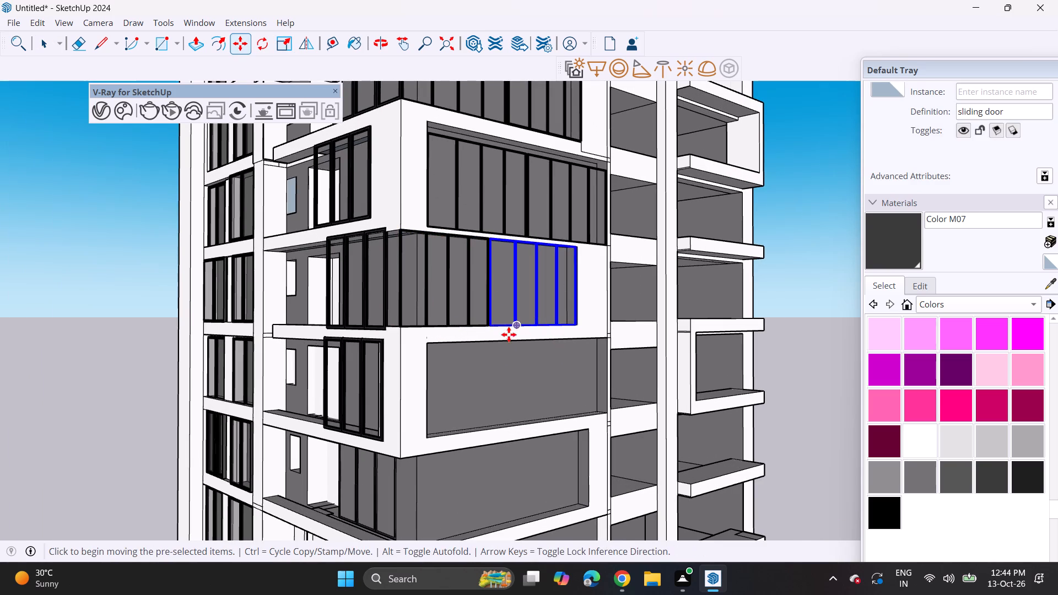
click(490, 332)
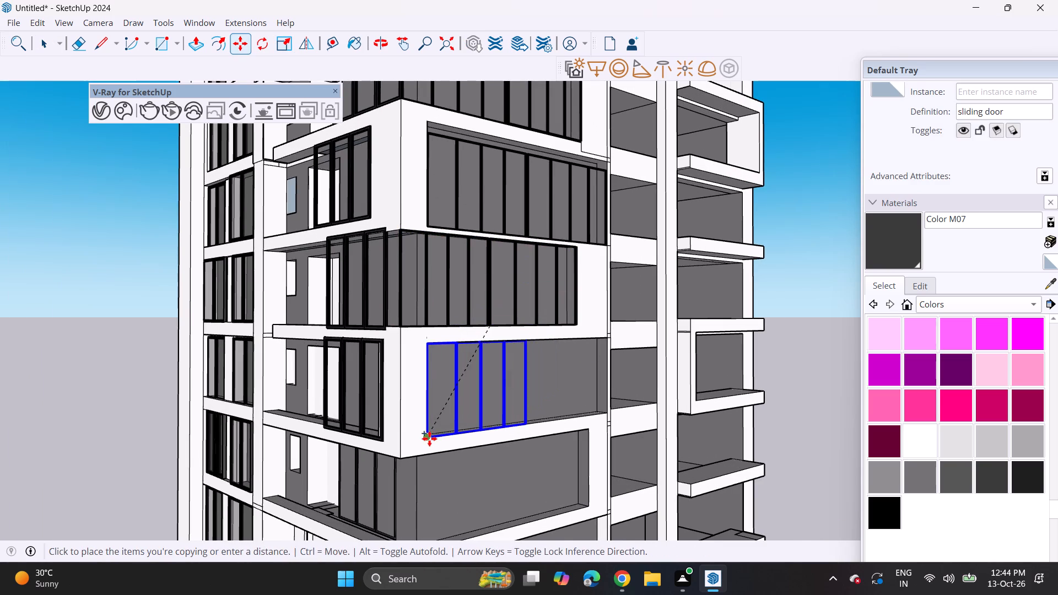
click(429, 439)
key(space)
click(440, 316)
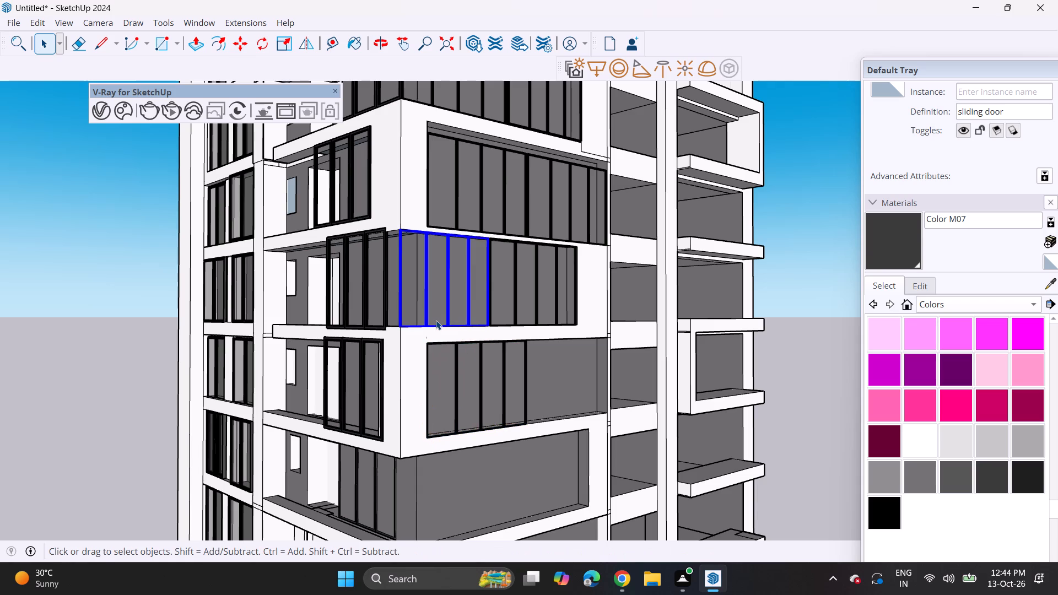
key(m)
click(403, 335)
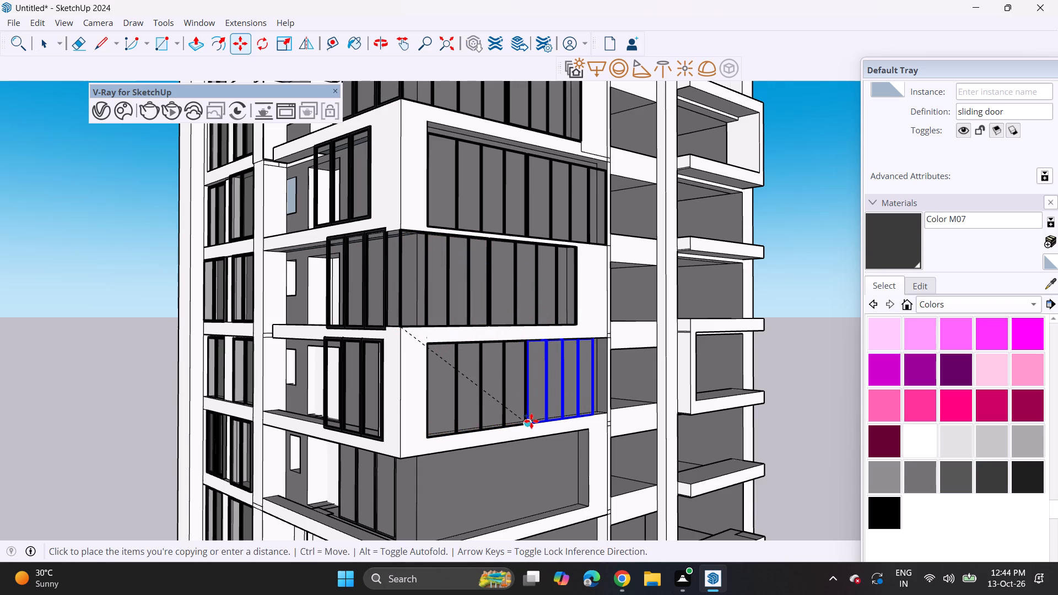
click(531, 421)
Draw a short line across the sill of that framed opening, at the outer edge of the pier-side door.
scroll(595, 383, up, 3)
middle_drag(571, 393, 387, 434)
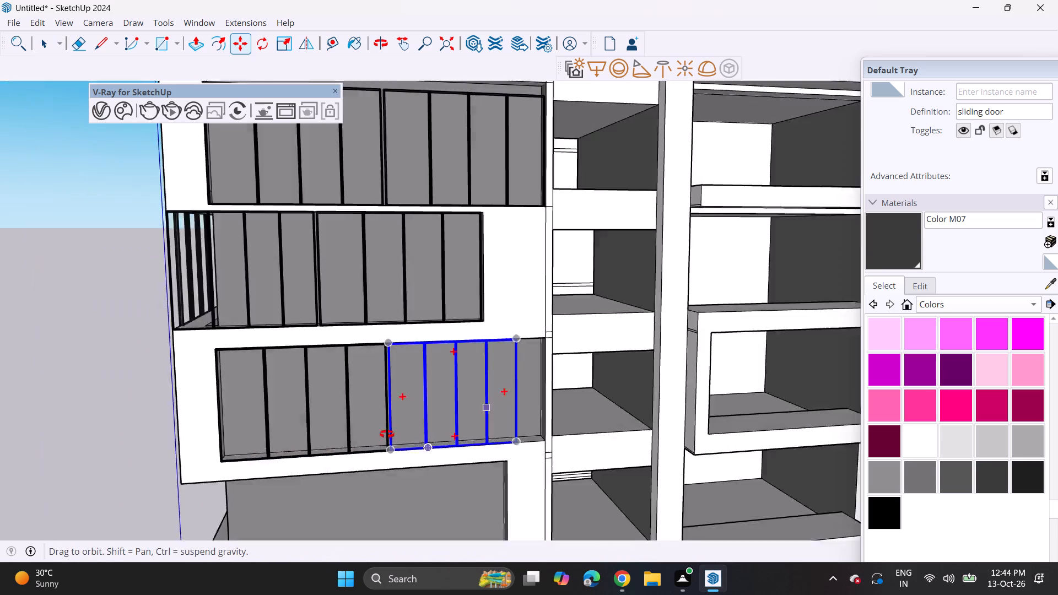
middle_drag(387, 434, 290, 442)
scroll(424, 371, up, 4)
scroll(408, 377, down, 3)
scroll(465, 397, up, 2)
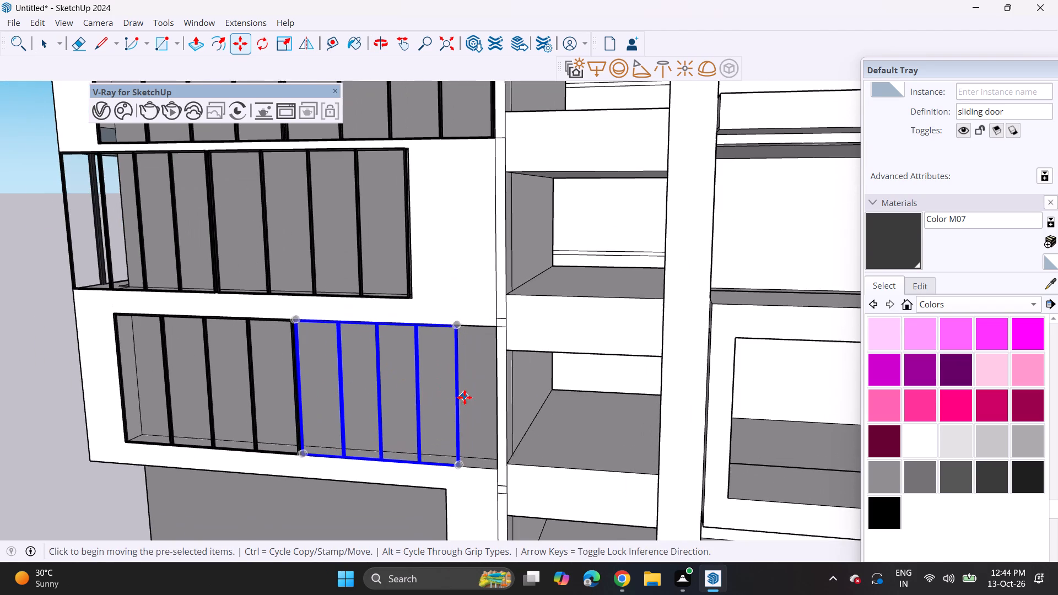
drag(95, 50, 105, 53)
middle_drag(462, 419, 486, 489)
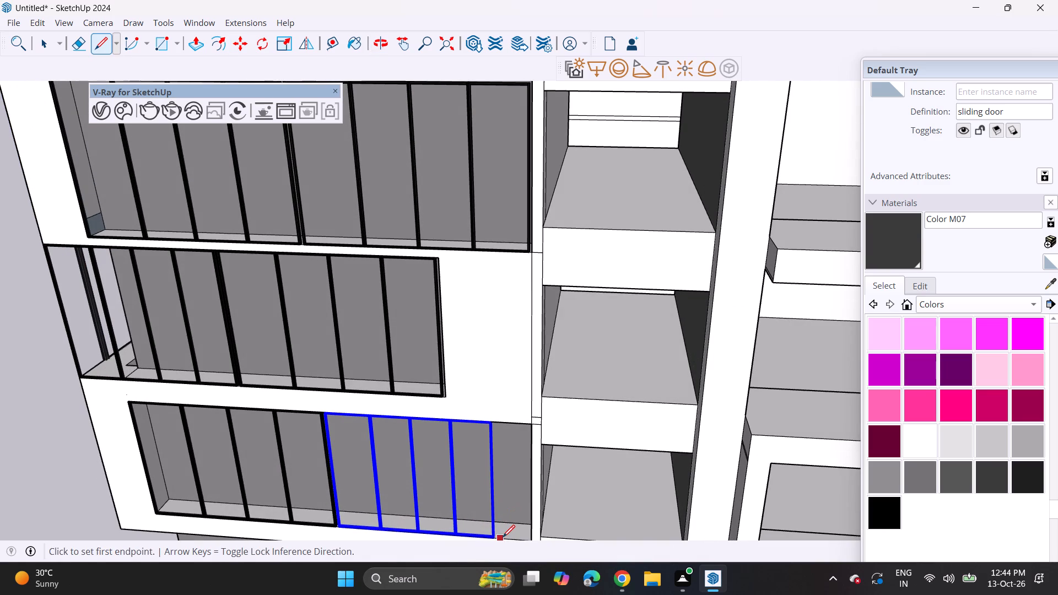
click(503, 537)
click(504, 522)
middle_drag(503, 524, 571, 507)
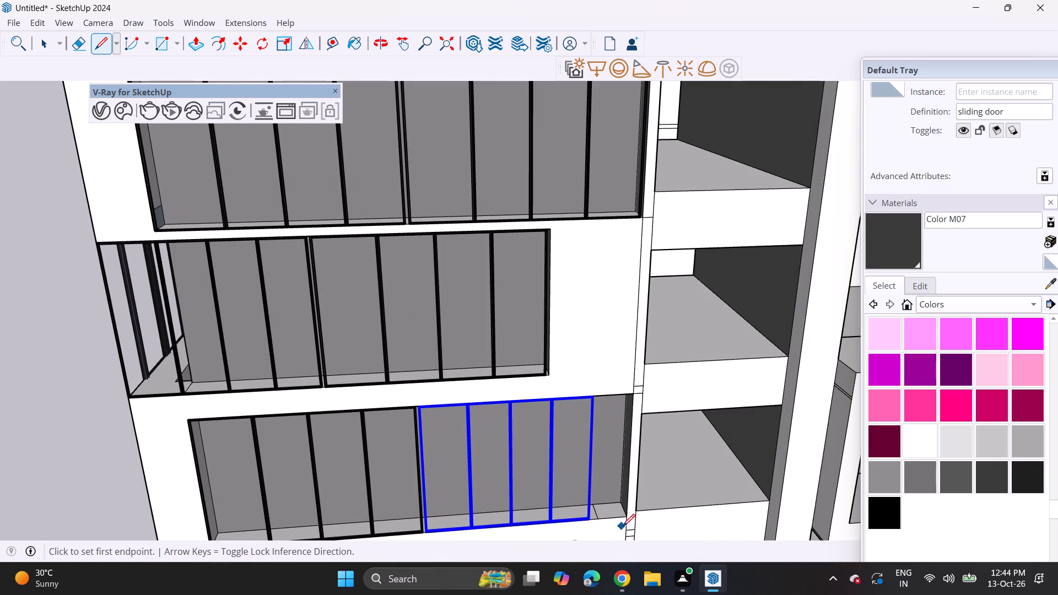
Push/Pull the leftover sill strip up to the opening's head, and pull the side reveal in to the door frame to close the gap.
scroll(616, 515, up, 1)
key(space)
key(p)
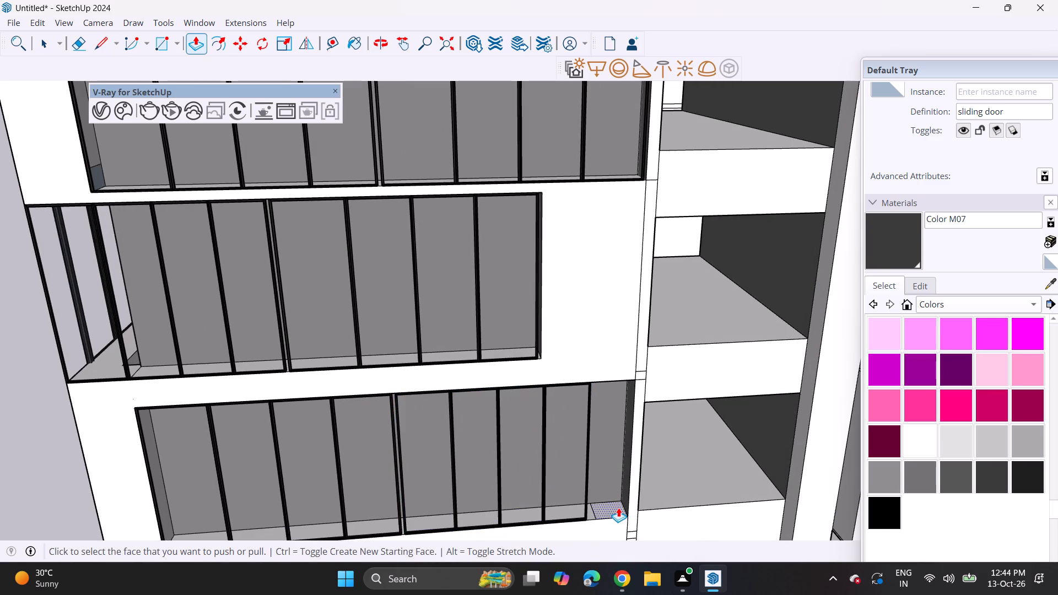
click(618, 507)
click(625, 369)
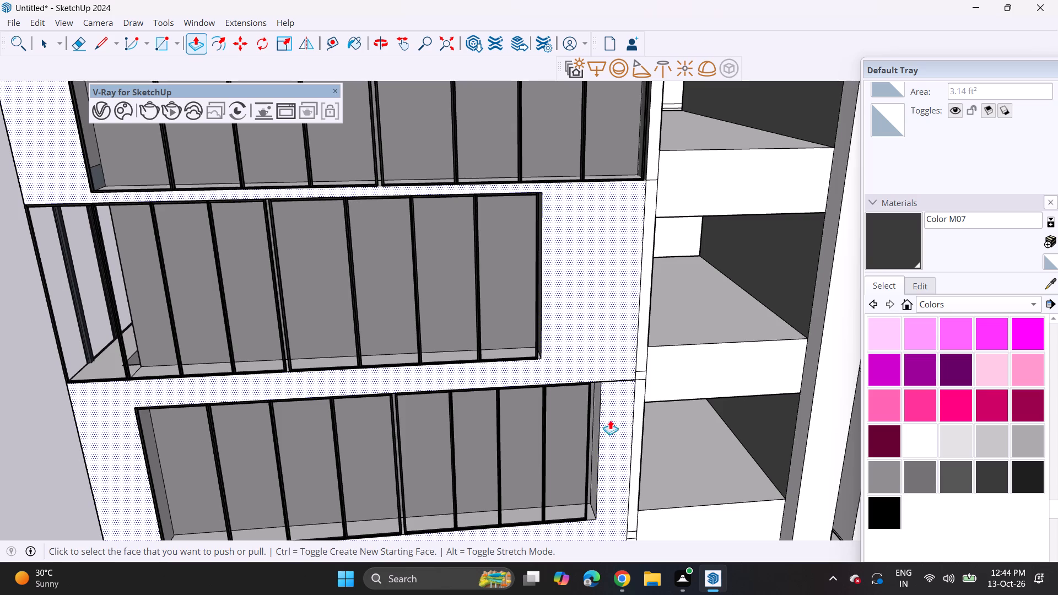
click(595, 457)
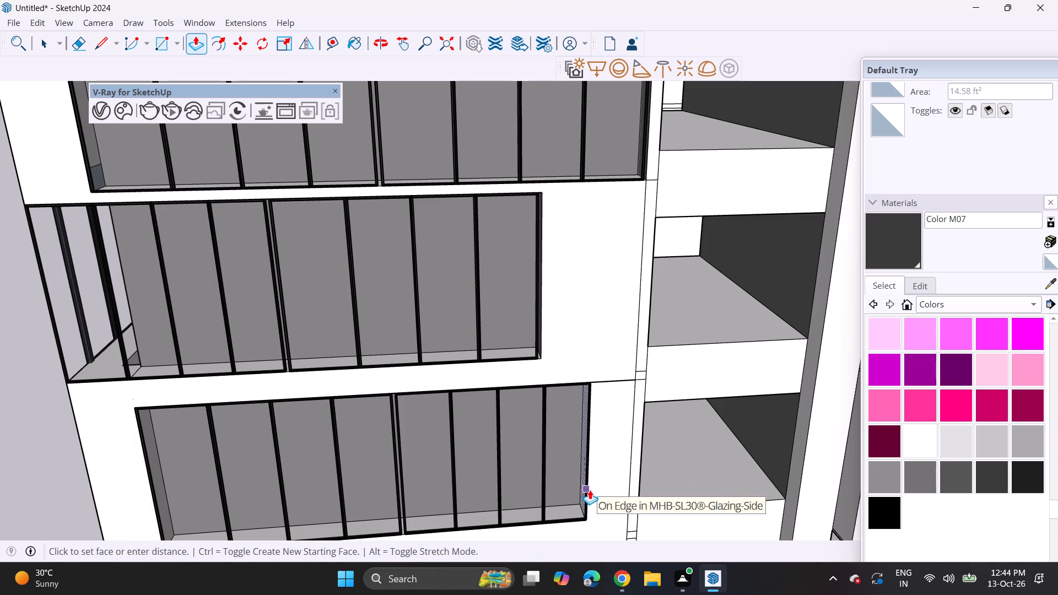
click(590, 490)
Copy the corner-side sliding door into the corner opening one floor below, with a second copy beside it reaching the pier.
middle_drag(576, 520, 639, 414)
scroll(639, 414, down, 8)
shift+middle_drag(570, 440, 547, 339)
scroll(547, 339, down, 2)
middle_click(565, 383)
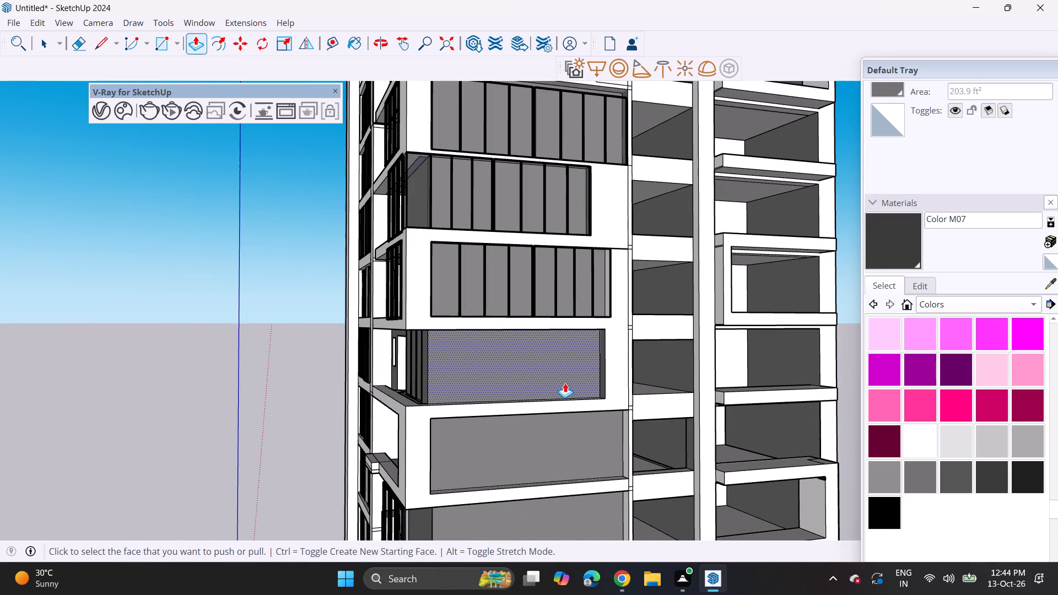
key(space)
click(491, 285)
key(m)
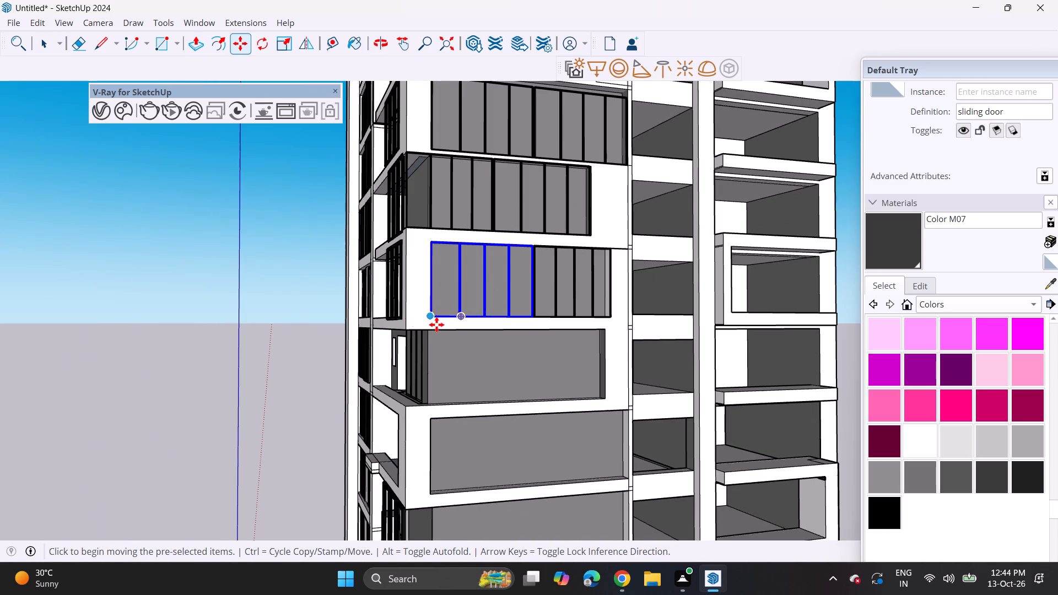
click(434, 322)
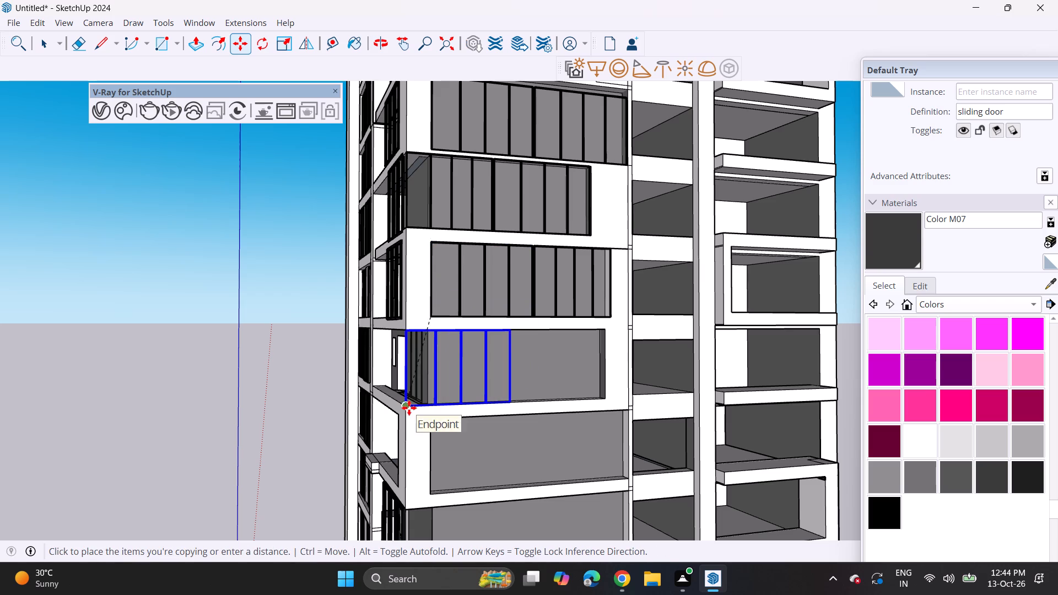
click(409, 408)
click(407, 404)
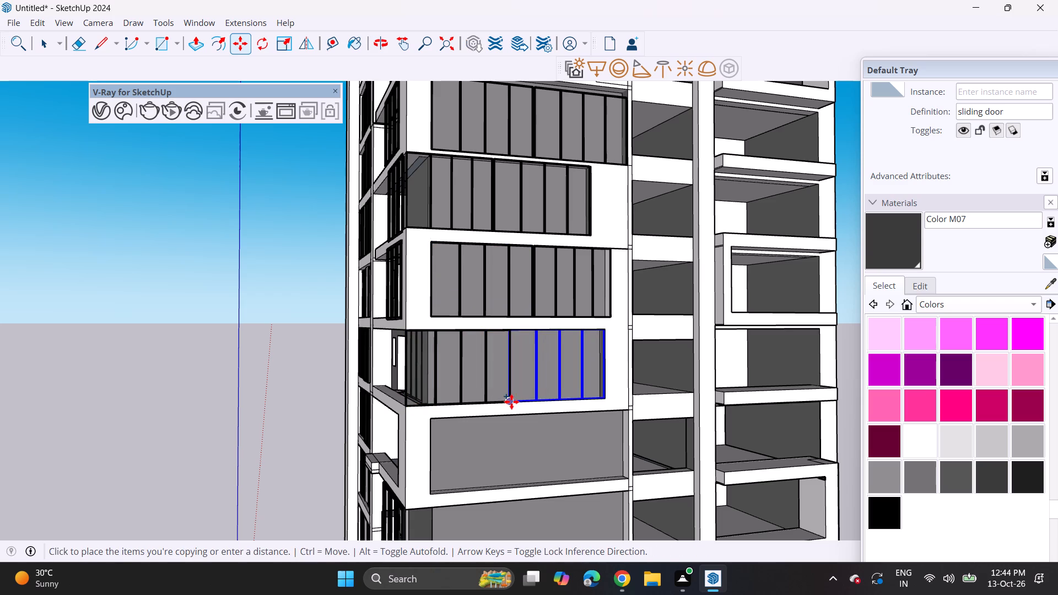
click(511, 402)
Copy the selected sliding door into the framed side opening one floor below, with a second copy beside it.
click(510, 407)
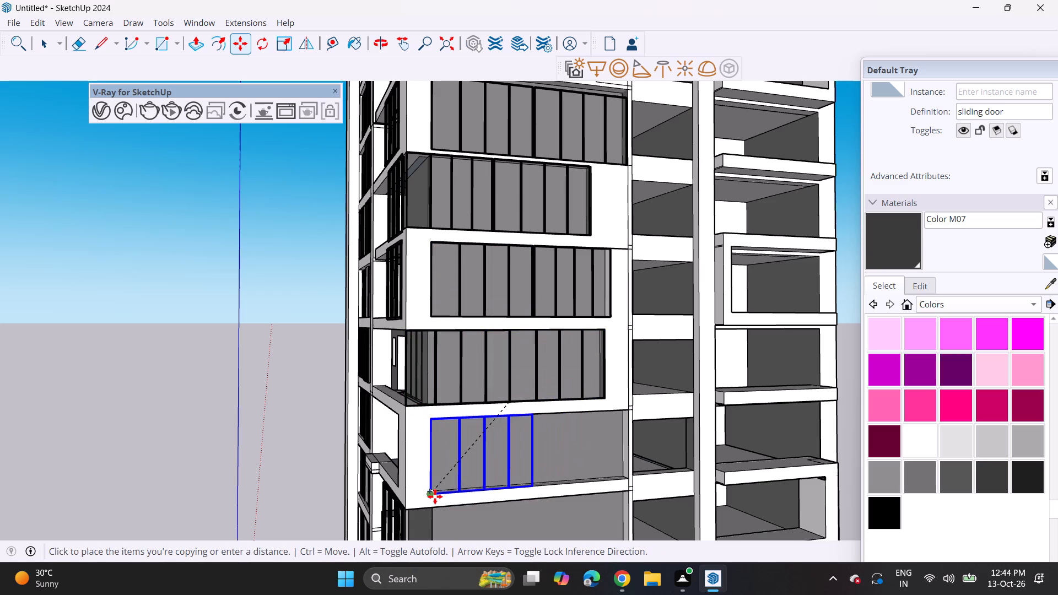
click(435, 496)
click(433, 496)
click(535, 485)
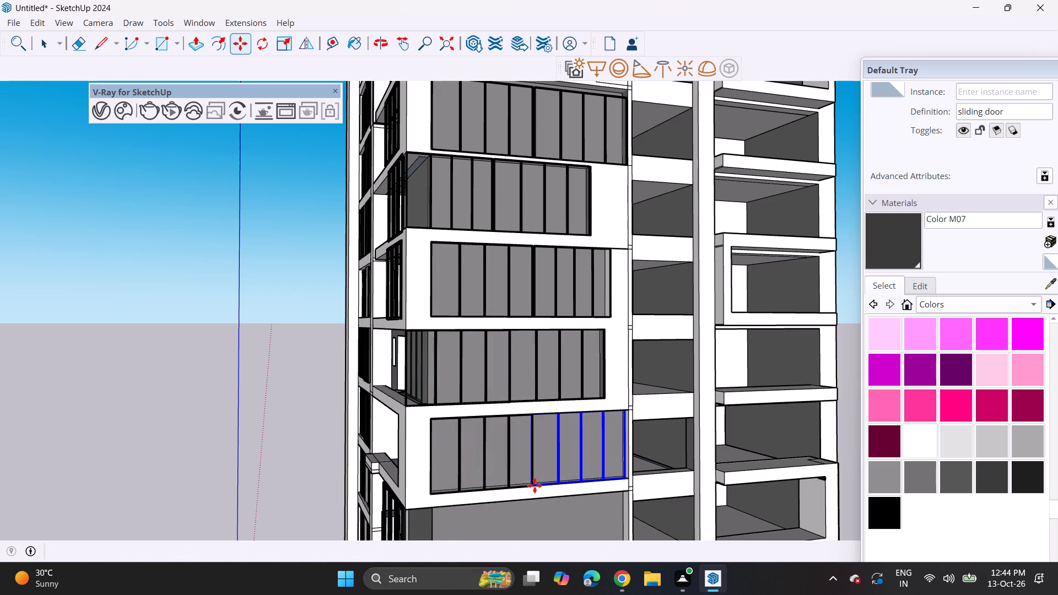
Copy the selected sliding door to the building corner in the next opening down, with a second copy against its inner edge.
shift+middle_drag(519, 490, 549, 398)
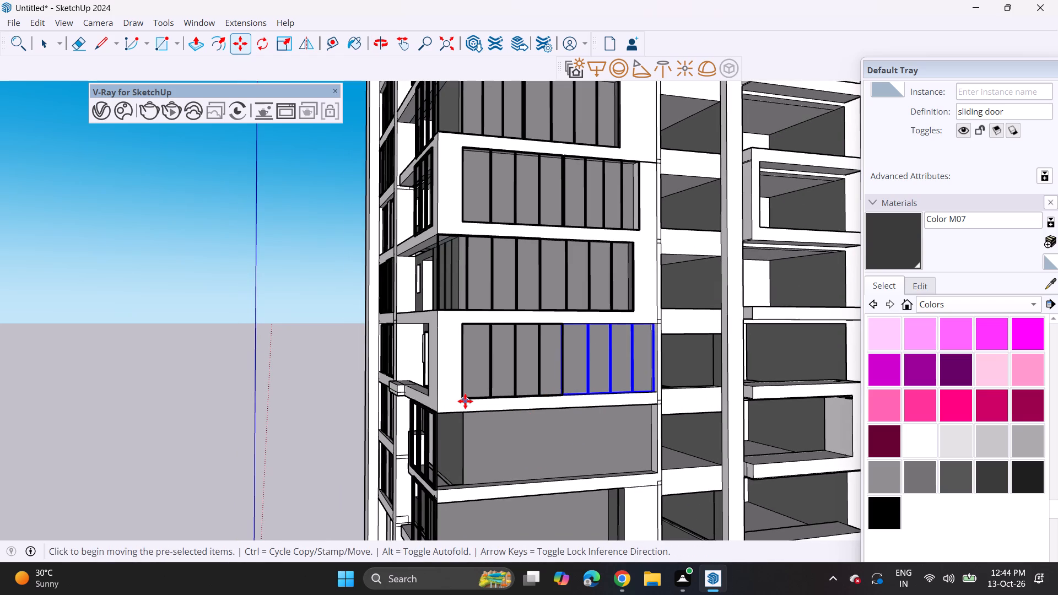
click(561, 399)
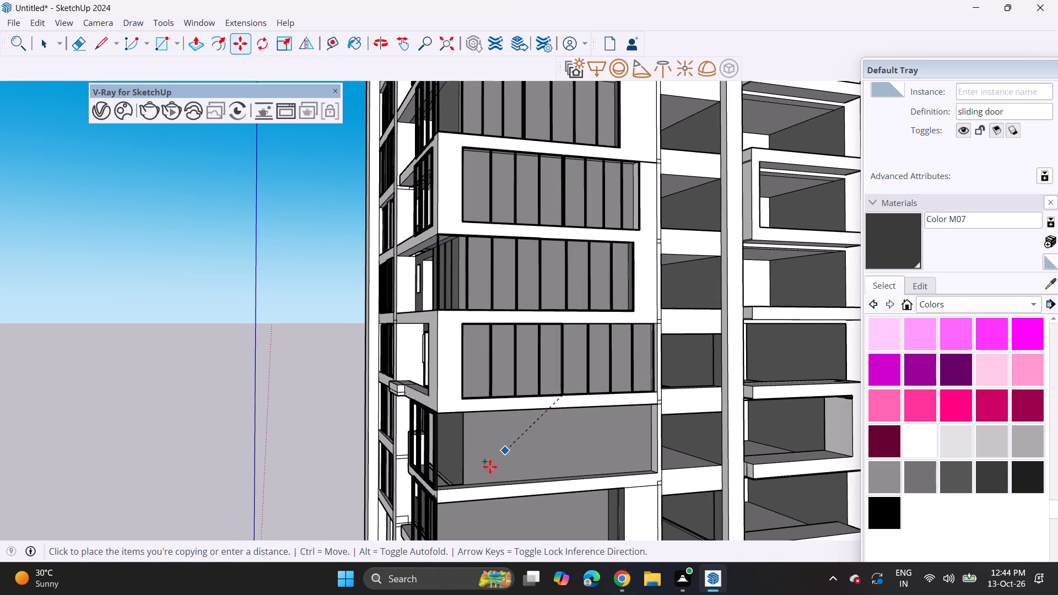
click(440, 491)
click(432, 491)
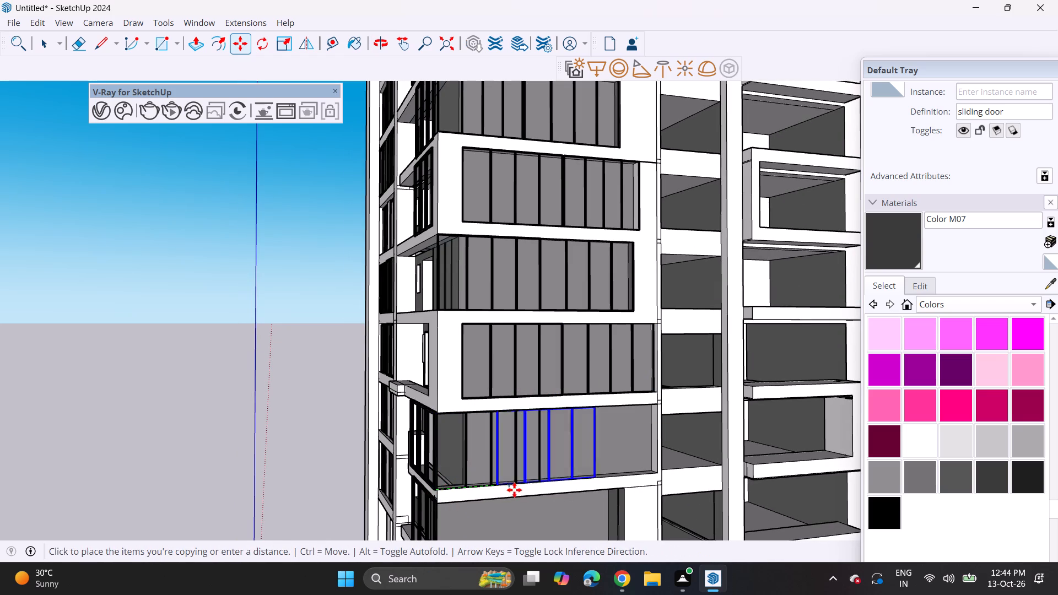
click(538, 484)
Fill the next corner opening down with two sliding door copies, shifting the second so it meets the first one's frame.
shift+middle_drag(533, 487, 535, 486)
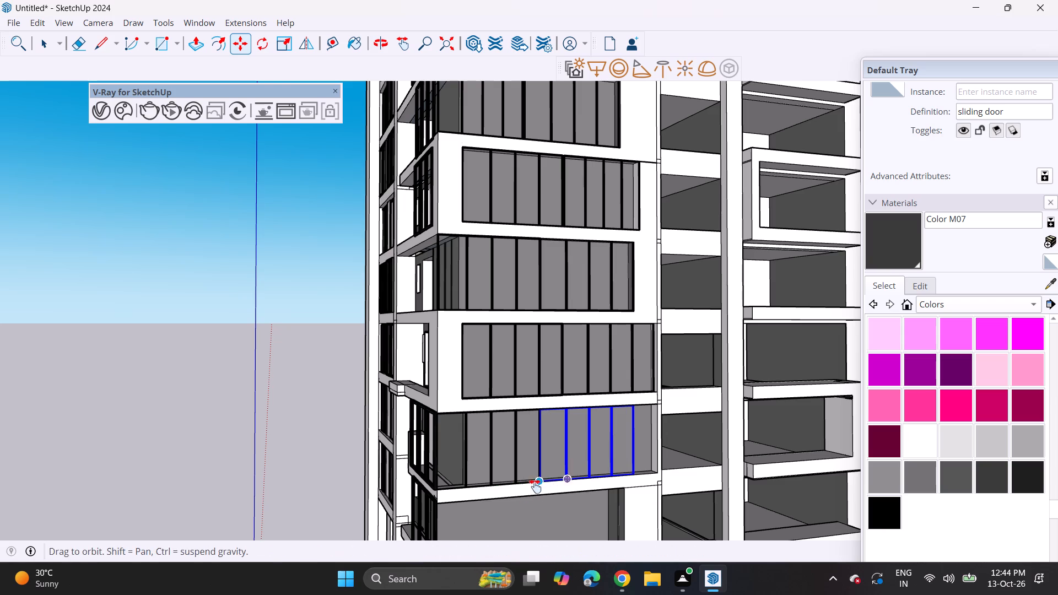
shift+middle_drag(535, 486, 585, 316)
click(594, 312)
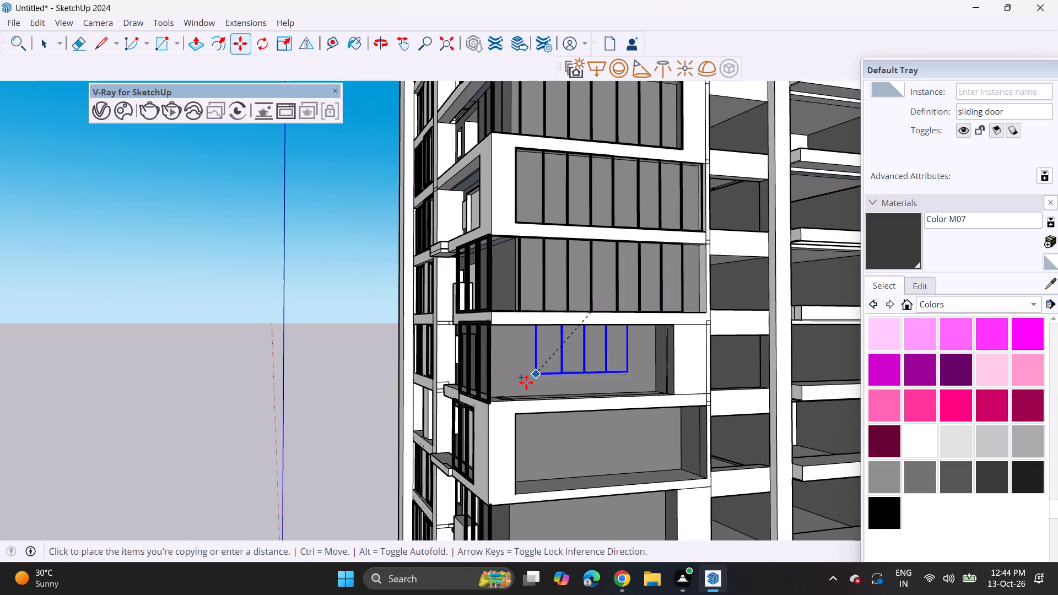
click(492, 402)
click(488, 407)
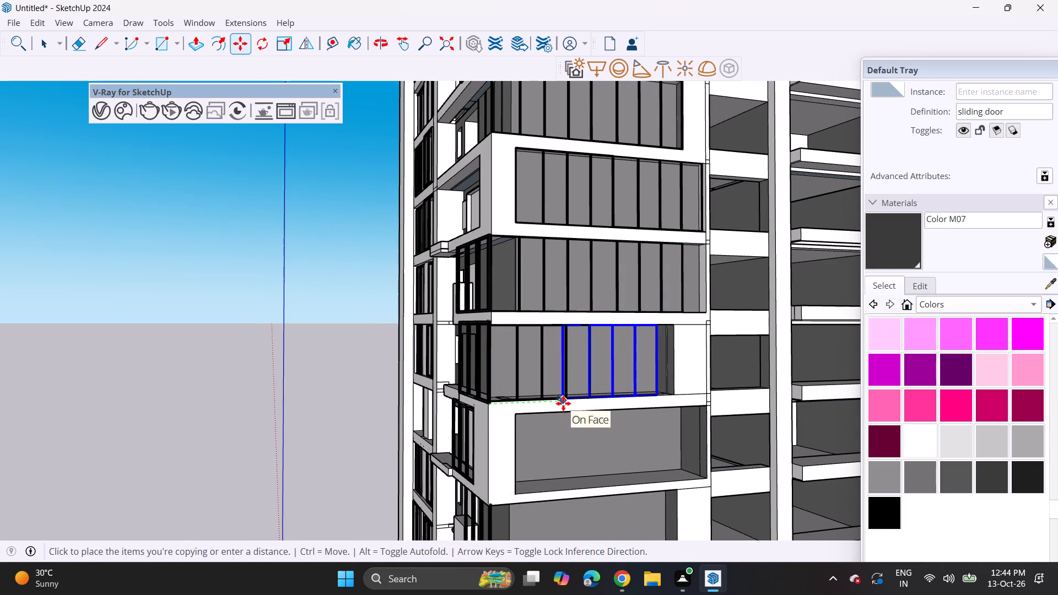
click(598, 401)
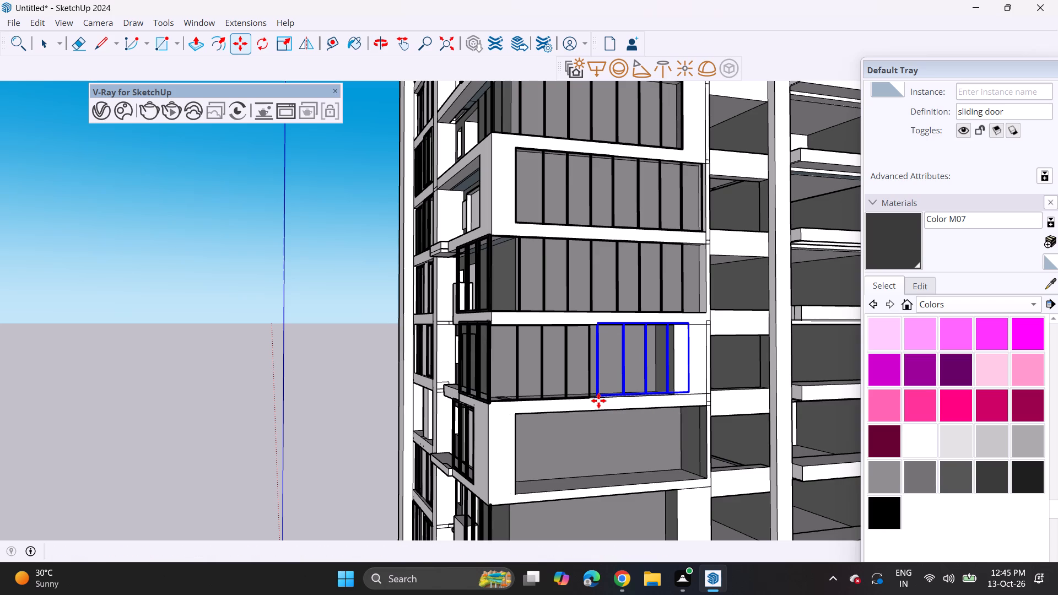
click(602, 400)
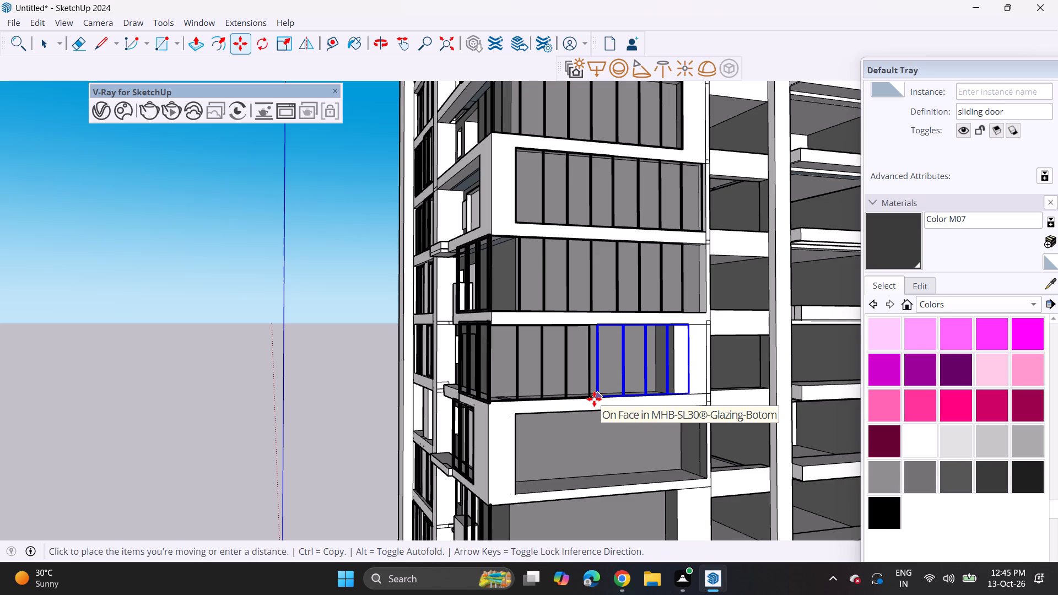
click(591, 397)
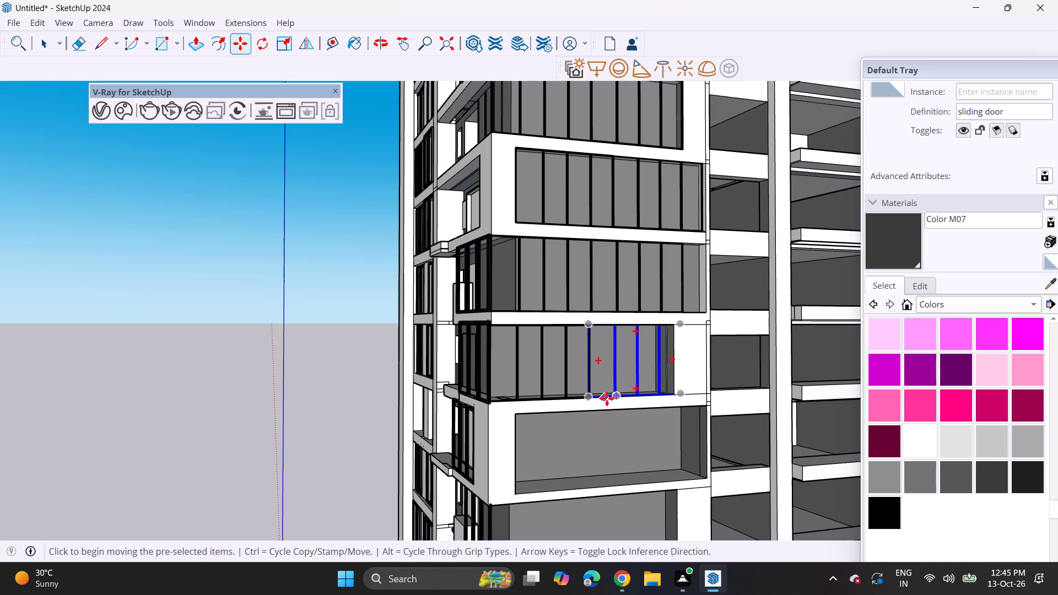
Copy the selected sliding door into the framed side opening one floor below, with a second copy beside it.
click(592, 402)
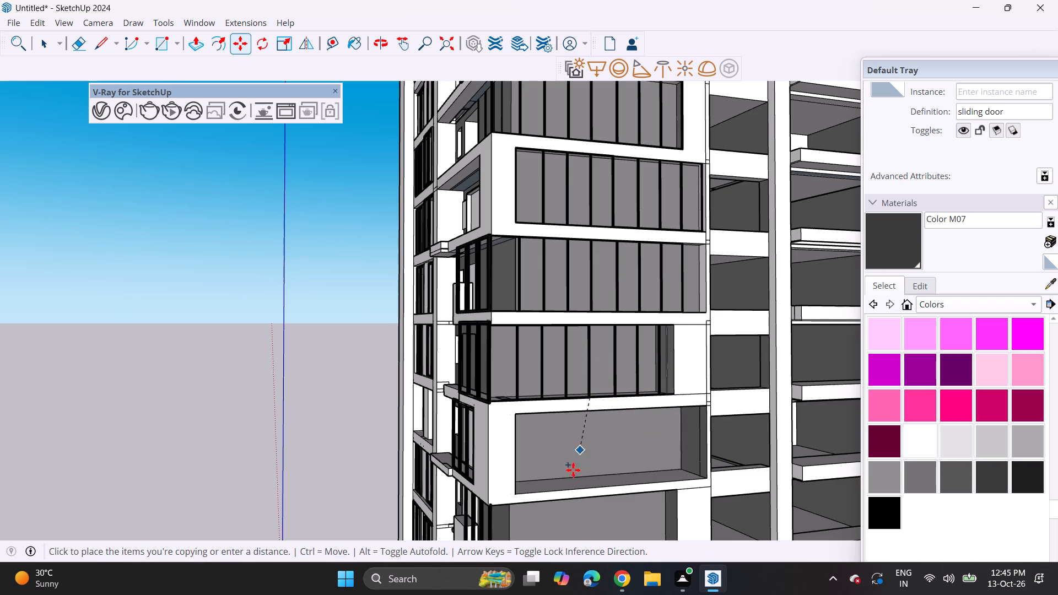
click(523, 493)
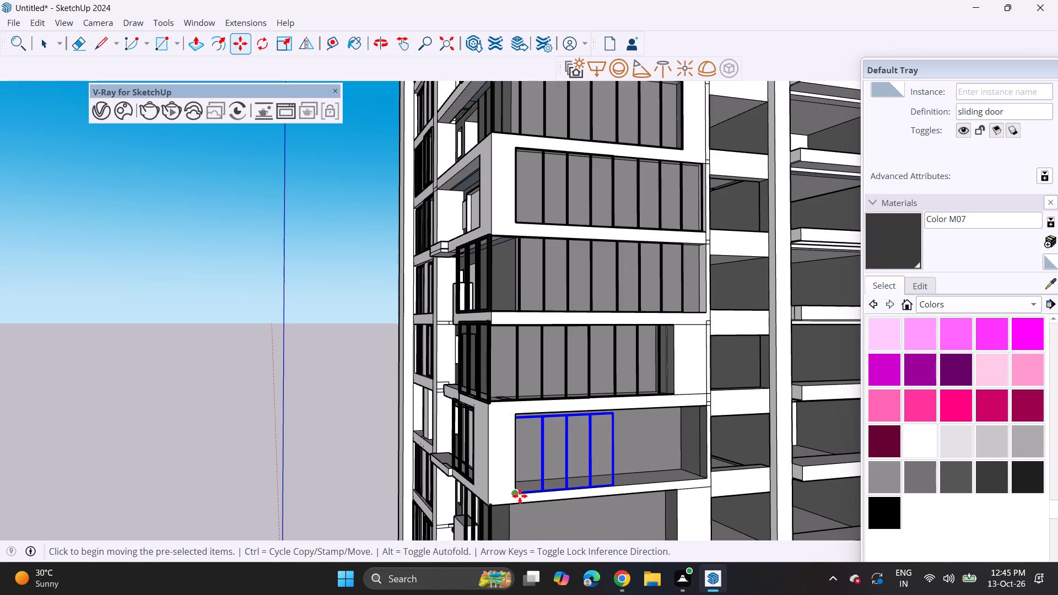
click(520, 496)
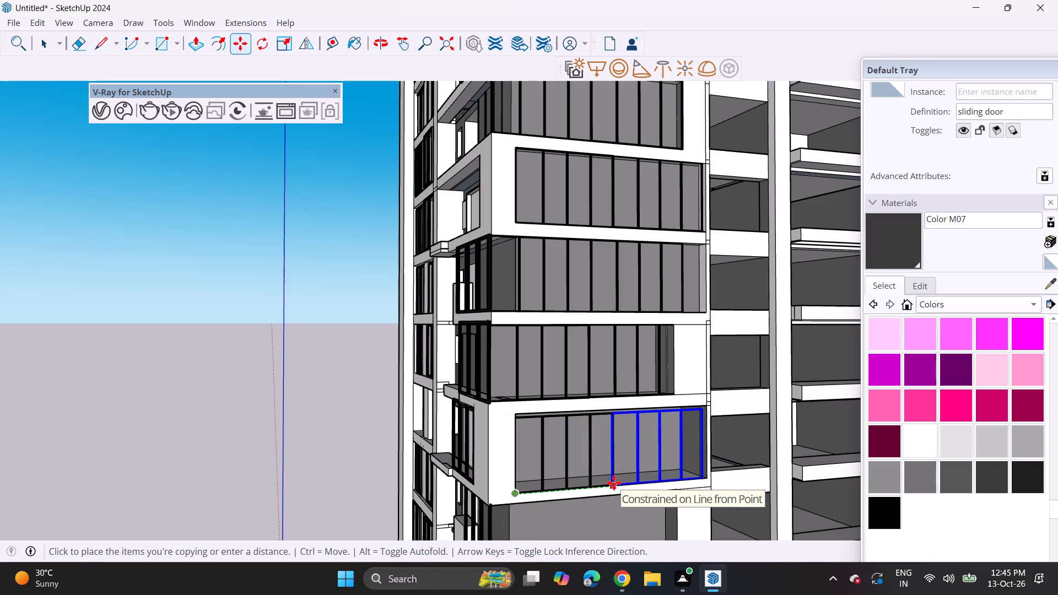
click(614, 483)
Copy the sliding door into the next corner opening down, one copy at the building corner and an overlapping one at the pier end.
middle_drag(670, 474, 604, 478)
scroll(550, 357, down, 7)
scroll(542, 413, up, 4)
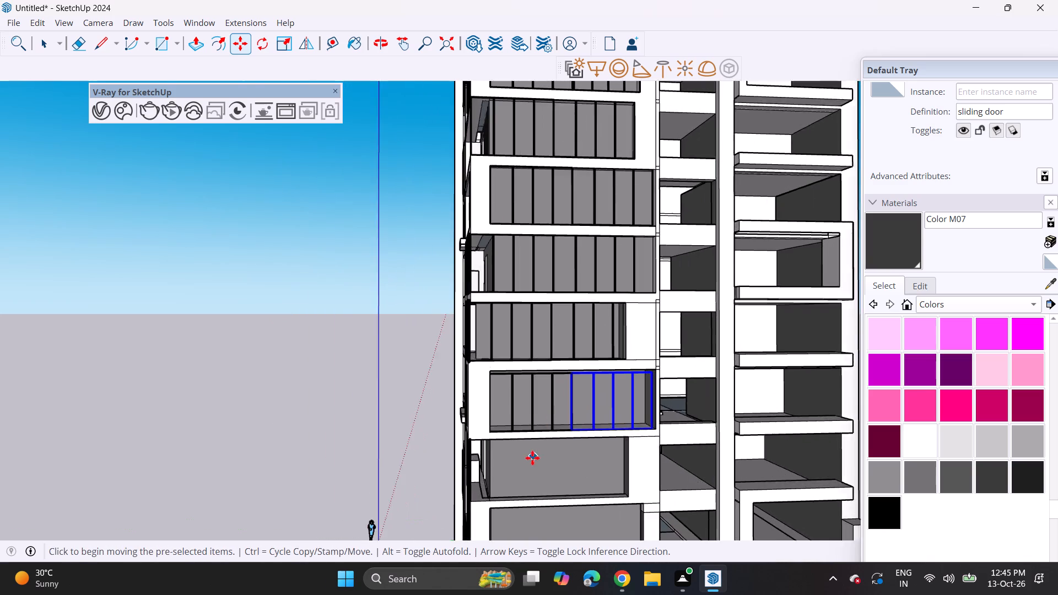
scroll(532, 458, up, 3)
ctrl+middle_drag(541, 456, 563, 409)
shift+middle_drag(570, 419, 625, 285)
middle_drag(624, 363, 624, 387)
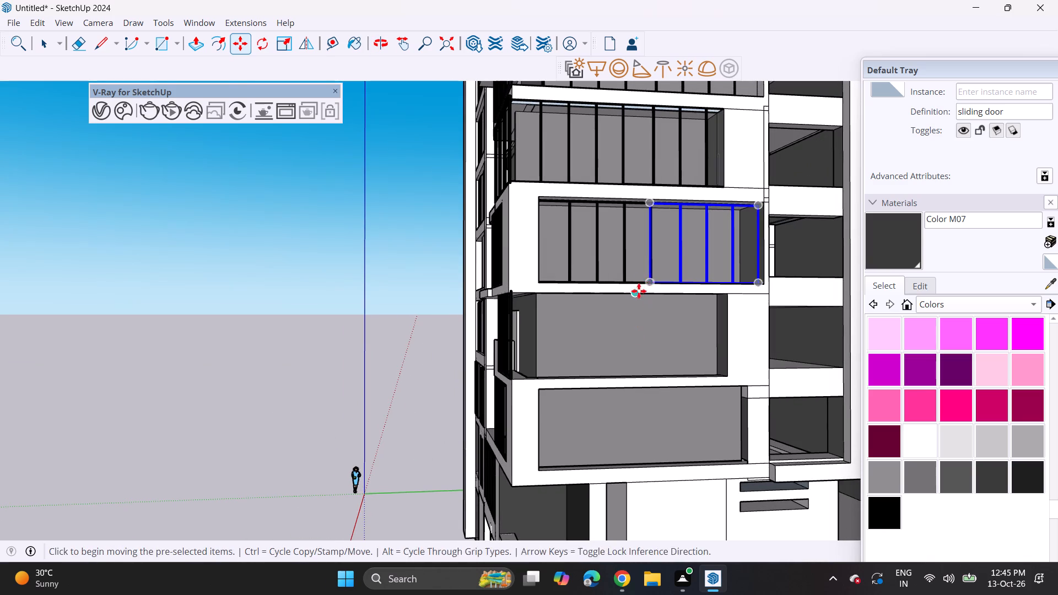
click(647, 280)
click(517, 381)
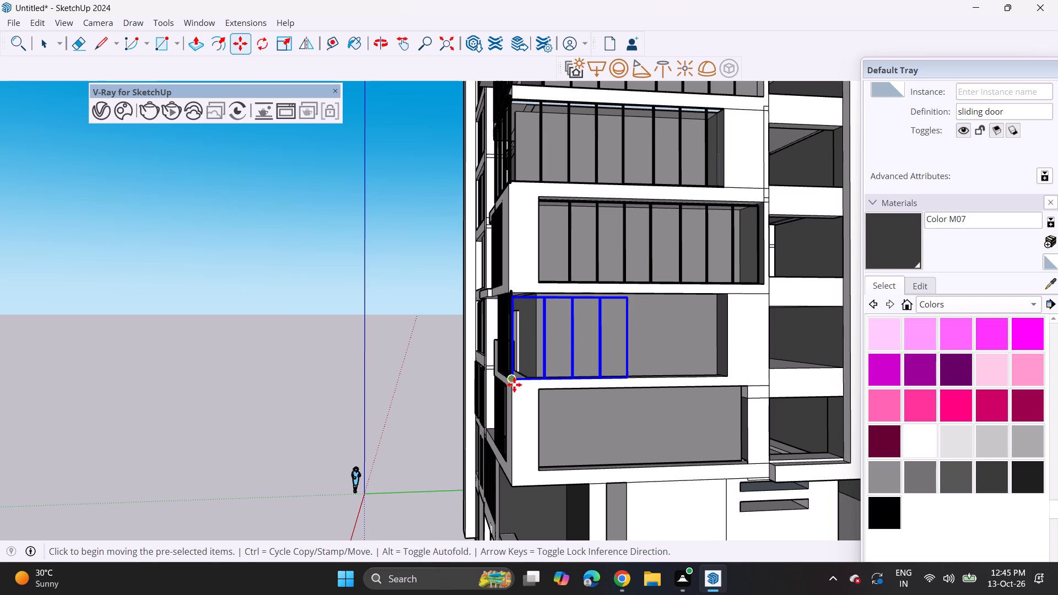
click(514, 383)
click(615, 378)
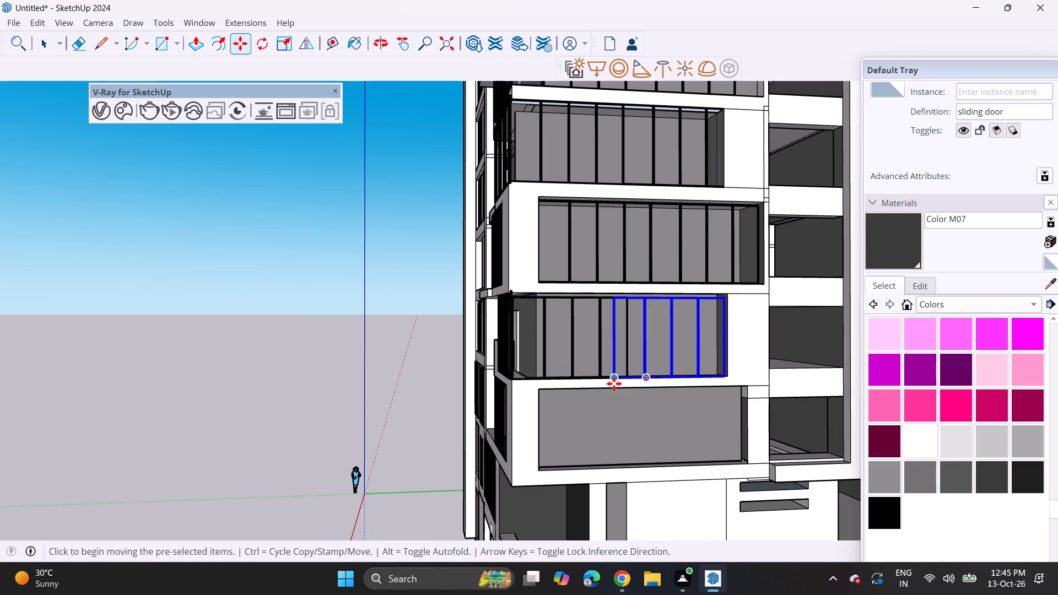
Copy the selected sliding door to the building corner in the lowest side opening, with a second copy beside it, and clear the selection.
click(614, 381)
click(544, 469)
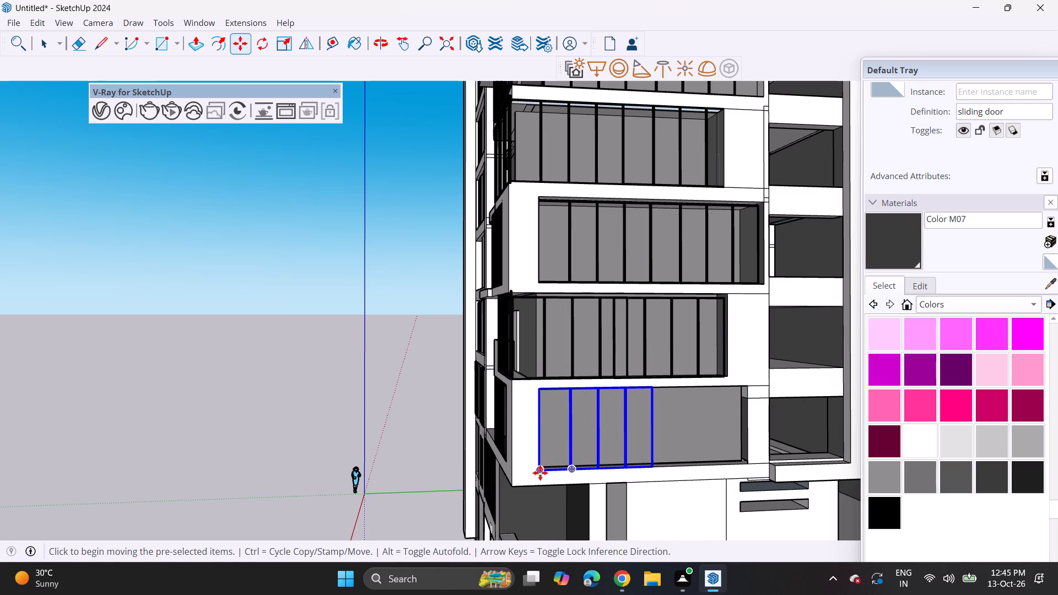
click(540, 473)
click(657, 462)
middle_drag(555, 446, 714, 443)
scroll(705, 433, down, 7)
shift+middle_drag(661, 453, 595, 456)
scroll(572, 434, down, 4)
shift+middle_drag(568, 432, 517, 432)
key(space)
click(299, 354)
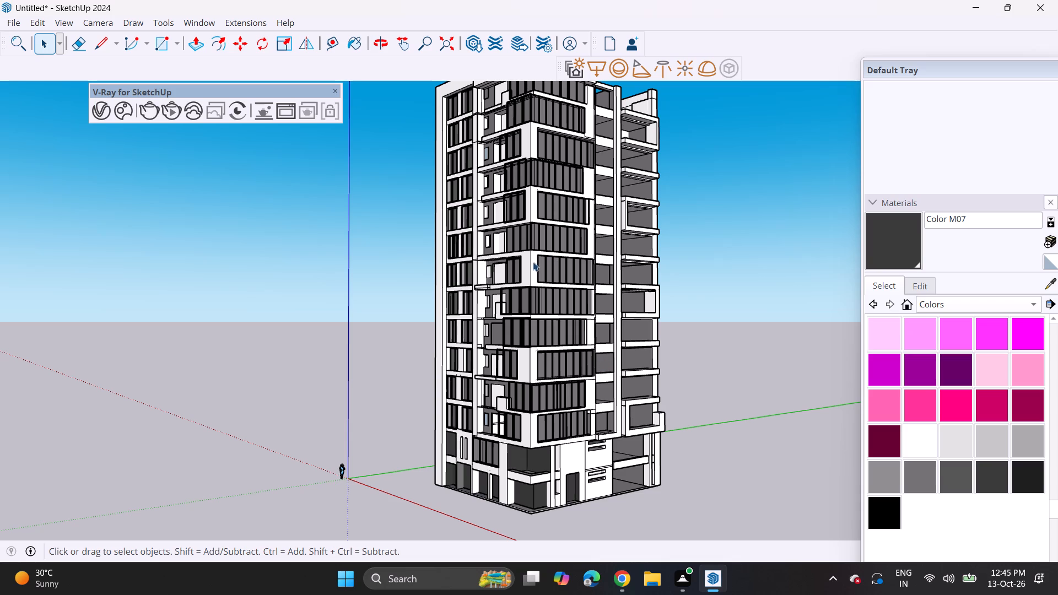
Copy a three-panel sliding door from the adjacent facade's middle floor to the empty space beside the tower.
scroll(578, 238, up, 3)
middle_drag(581, 236, 509, 286)
middle_drag(512, 272, 646, 269)
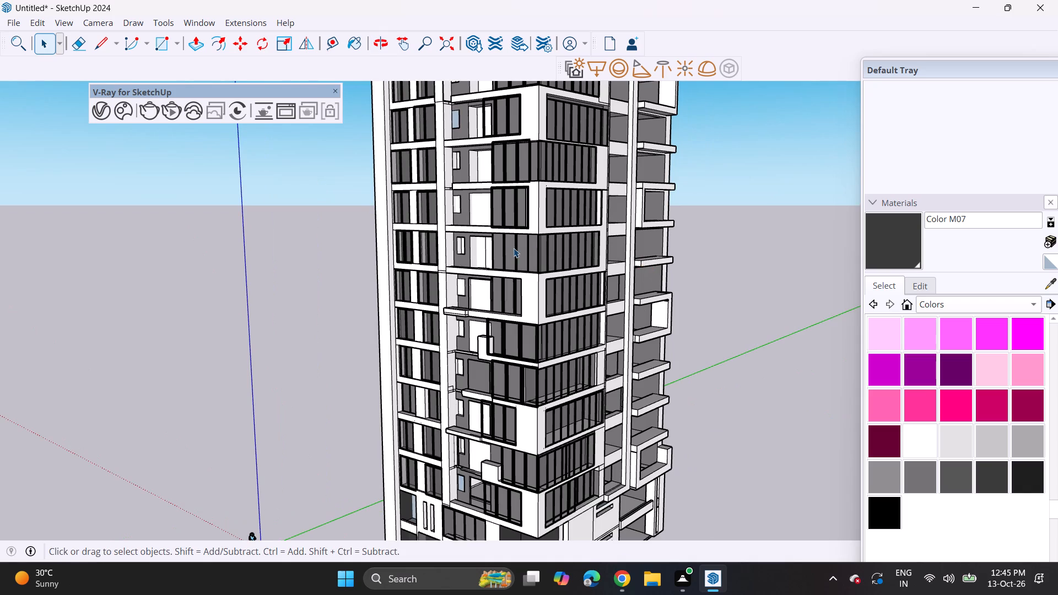
click(514, 248)
key(m)
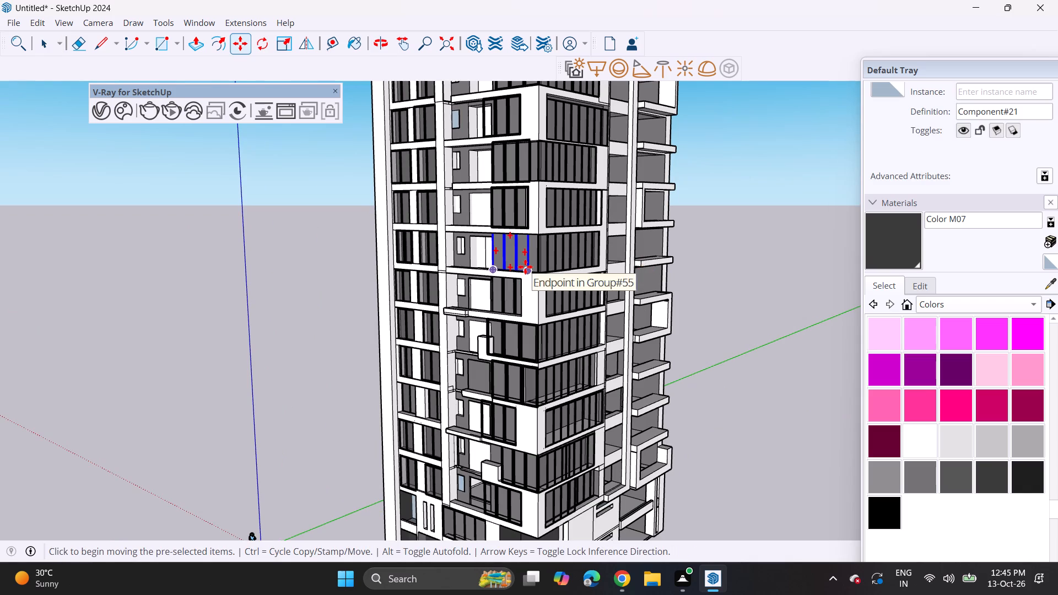
click(525, 267)
click(743, 323)
scroll(723, 348, down, 4)
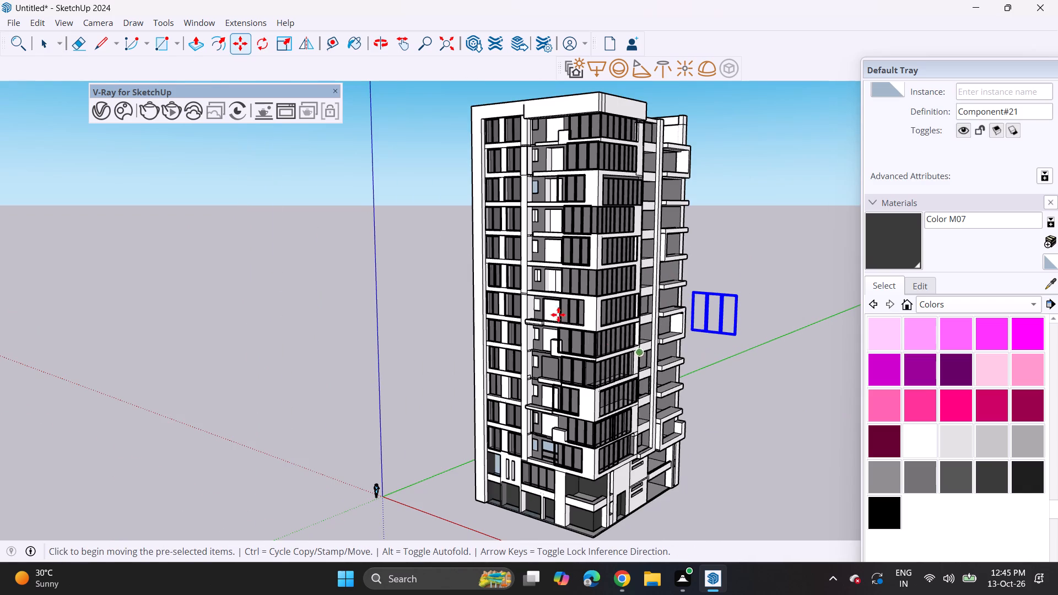
Rotate the loose three-panel door copy about the vertical axis to align it with the side facade.
drag(263, 45, 268, 47)
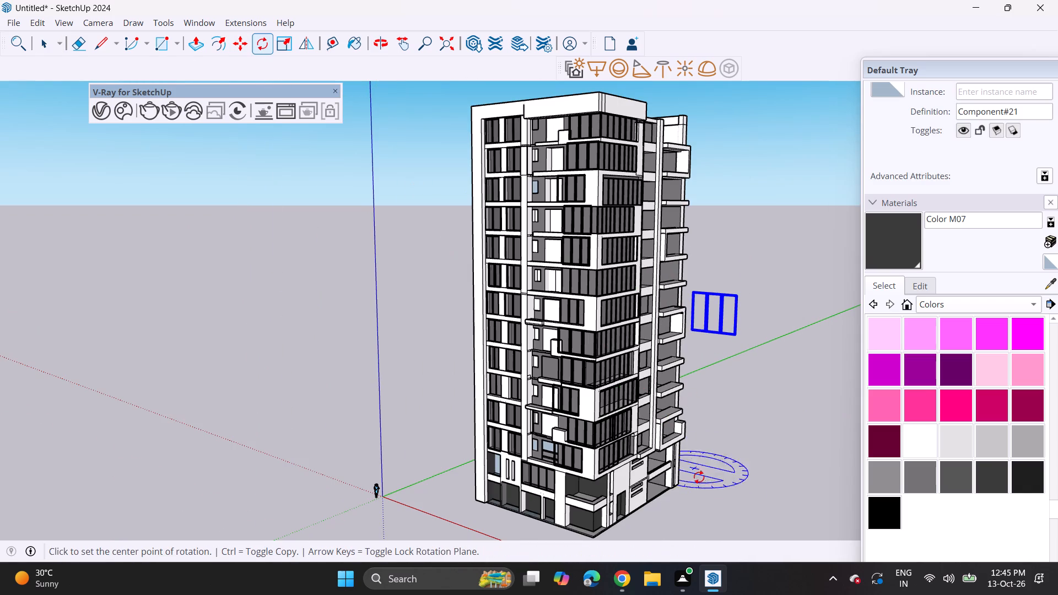
click(715, 484)
click(752, 500)
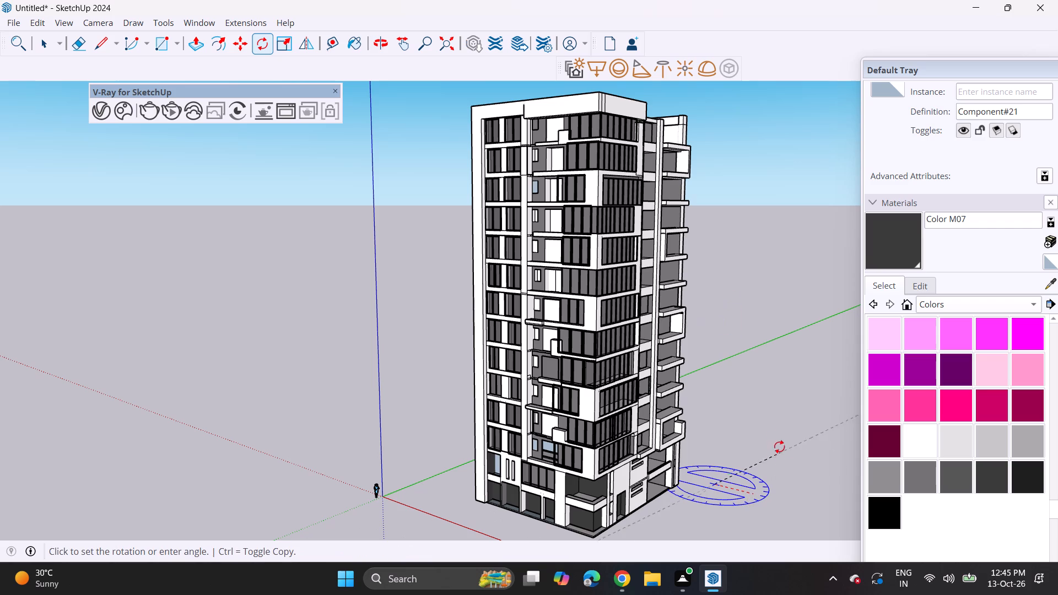
click(773, 441)
scroll(734, 430, down, 8)
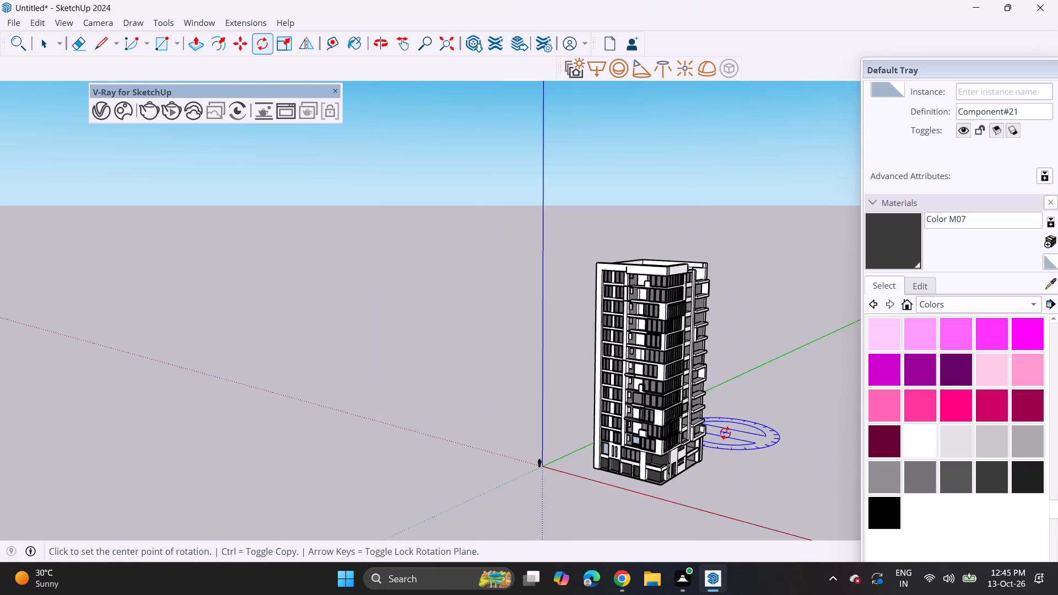
scroll(725, 433, down, 3)
shift+middle_drag(709, 462, 606, 332)
scroll(758, 227, up, 3)
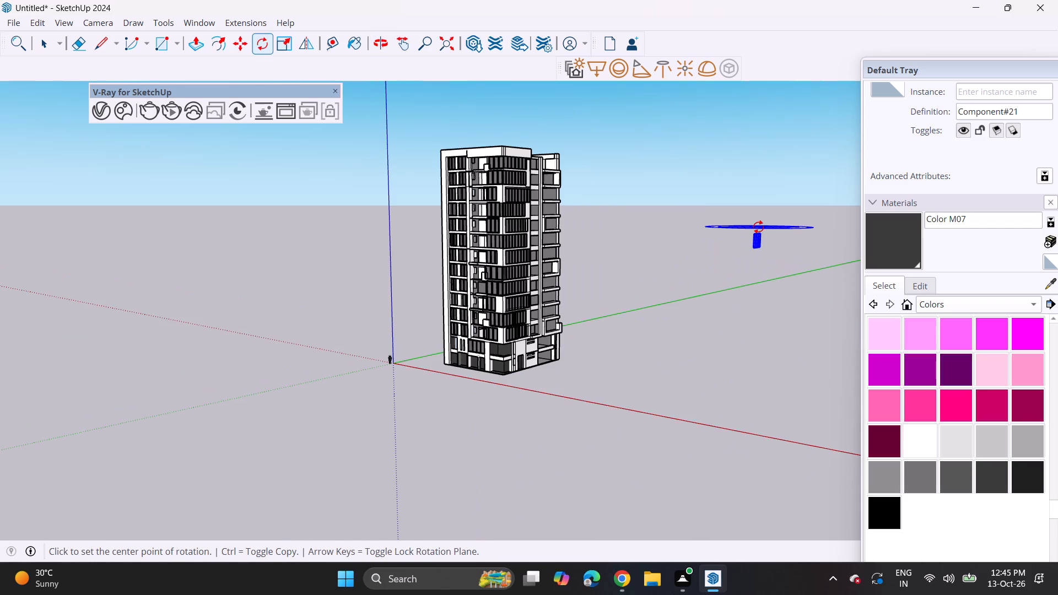
Copy the rotated three-panel door onto the floor of the upper framed balcony opening in the side facade's far bay.
key(m)
scroll(764, 225, up, 4)
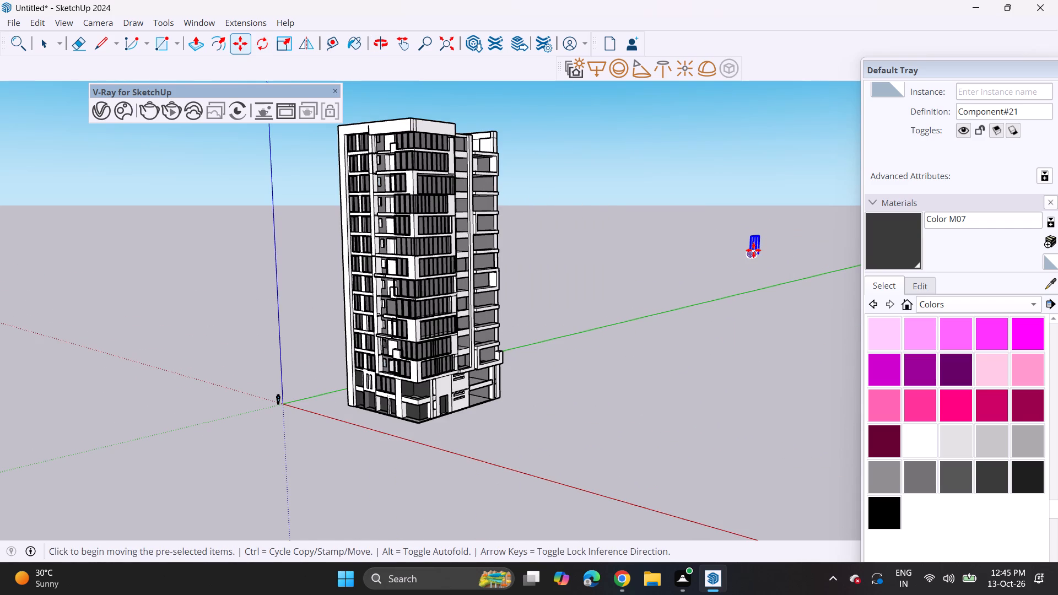
click(753, 250)
shift+middle_drag(515, 236, 527, 300)
scroll(472, 190, up, 4)
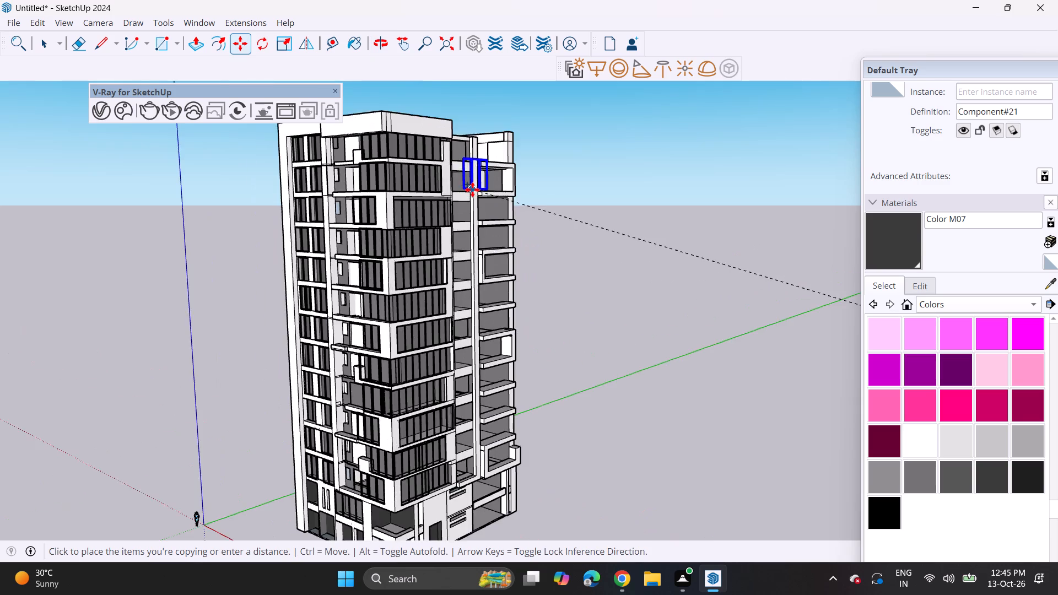
scroll(483, 183, up, 4)
middle_drag(483, 183, 452, 271)
scroll(492, 199, up, 8)
right_click(490, 195)
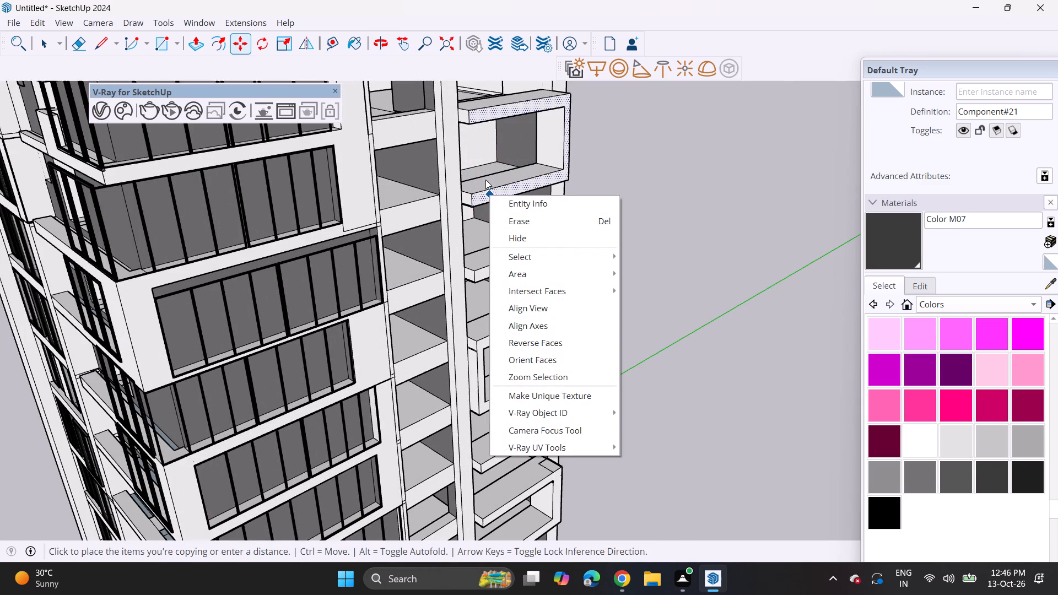
key(Escape)
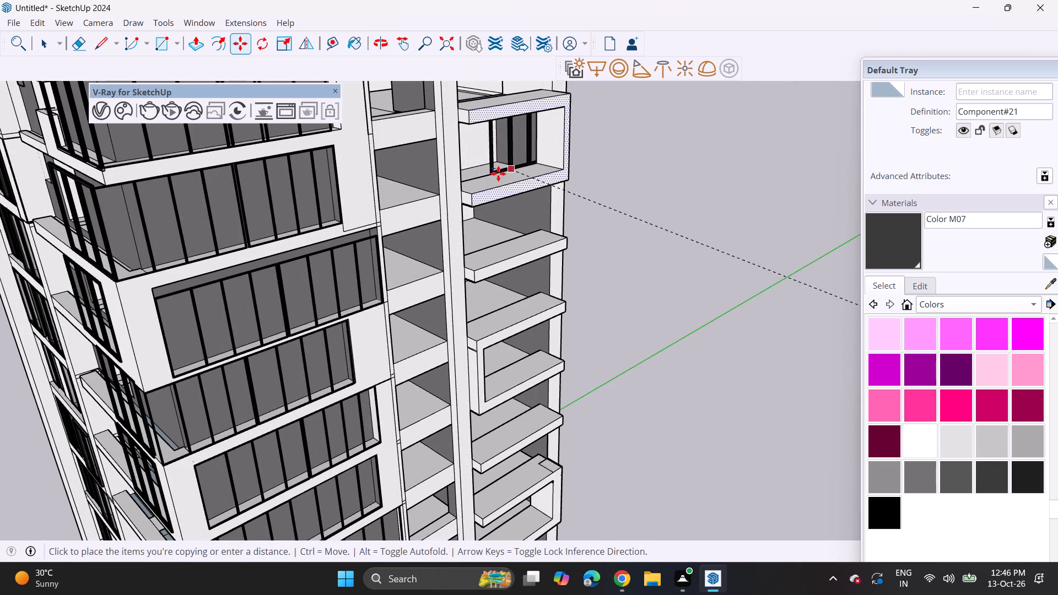
click(482, 181)
Move the new door sideways so its frame meets the pier at the balcony opening's near end.
middle_drag(495, 178, 331, 133)
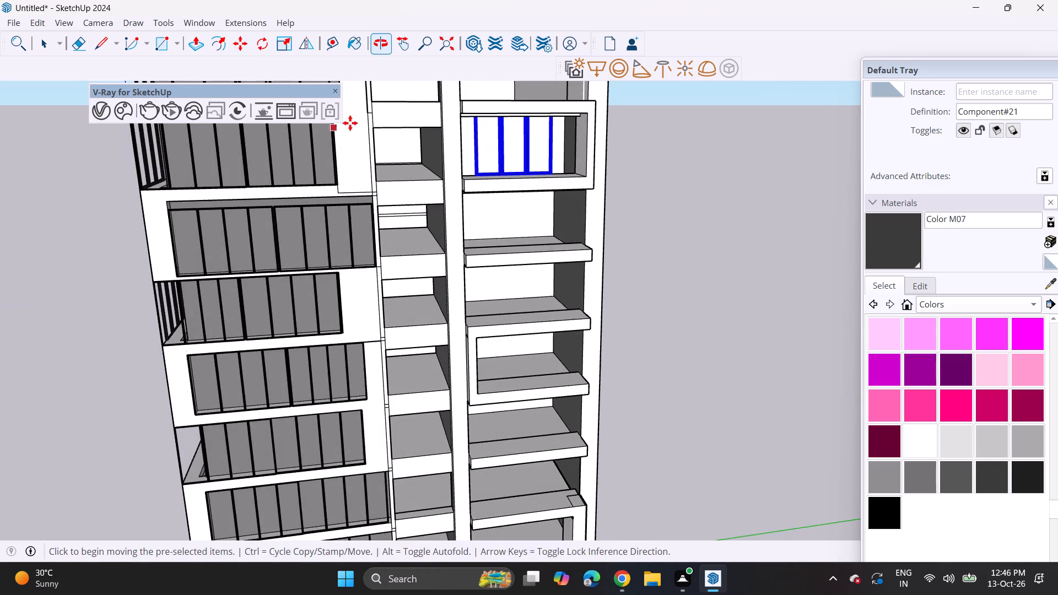
middle_drag(570, 131, 492, 148)
scroll(497, 158, up, 1)
click(444, 182)
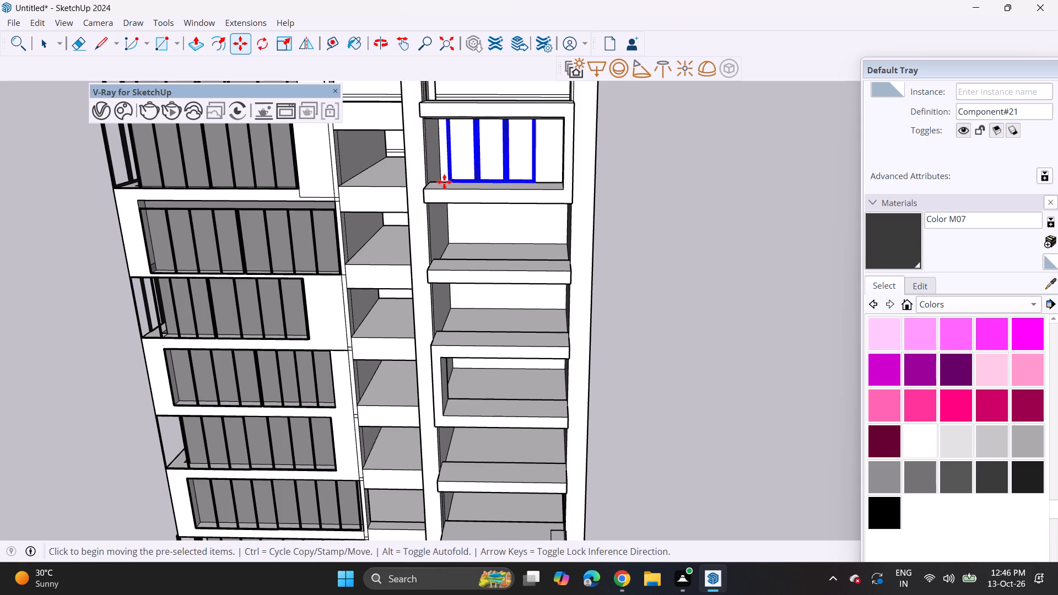
click(432, 183)
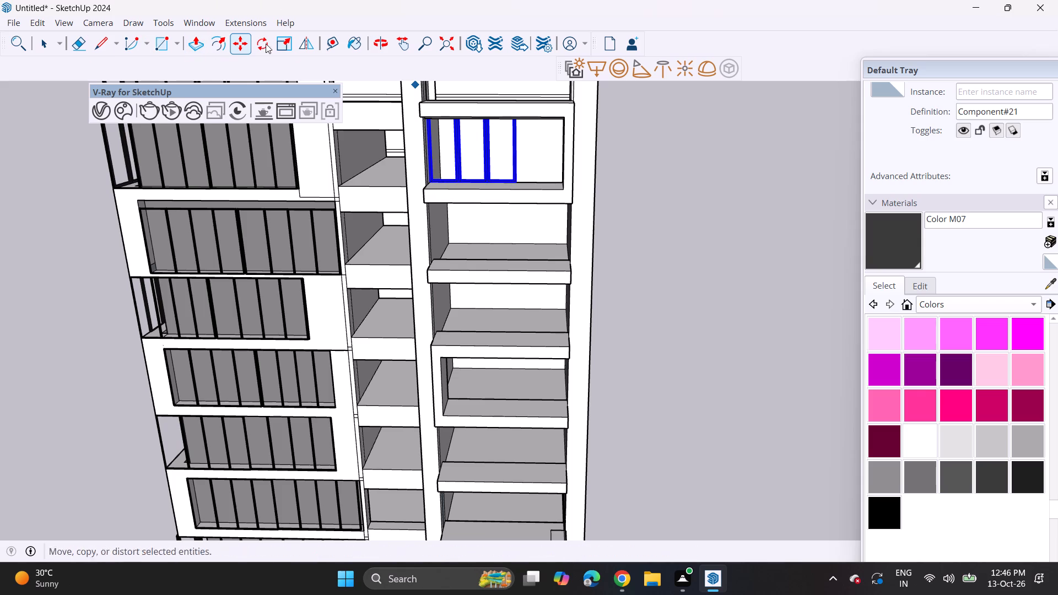
Scale the three-panel door in width until it reaches the far side wall of the framed balcony opening.
drag(288, 44, 294, 49)
middle_drag(546, 169, 490, 191)
scroll(484, 157, up, 6)
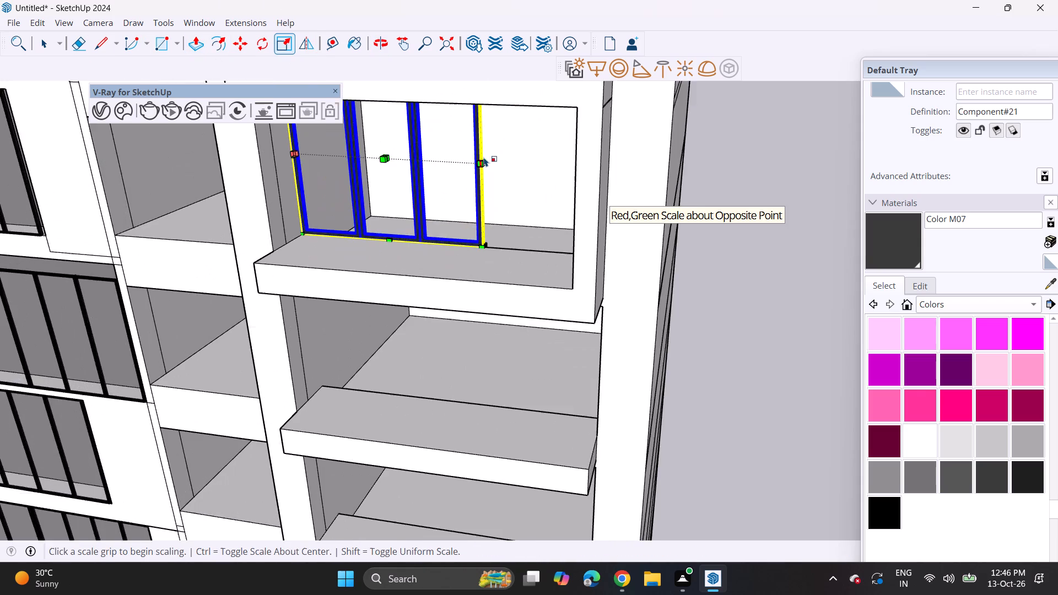
scroll(484, 157, up, 6)
click(484, 161)
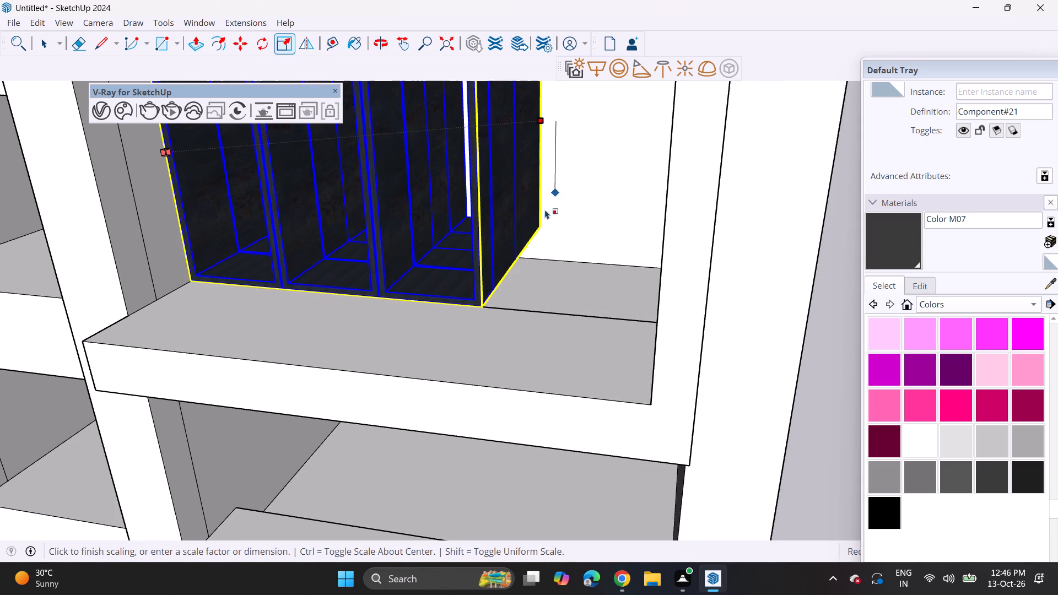
key(Escape)
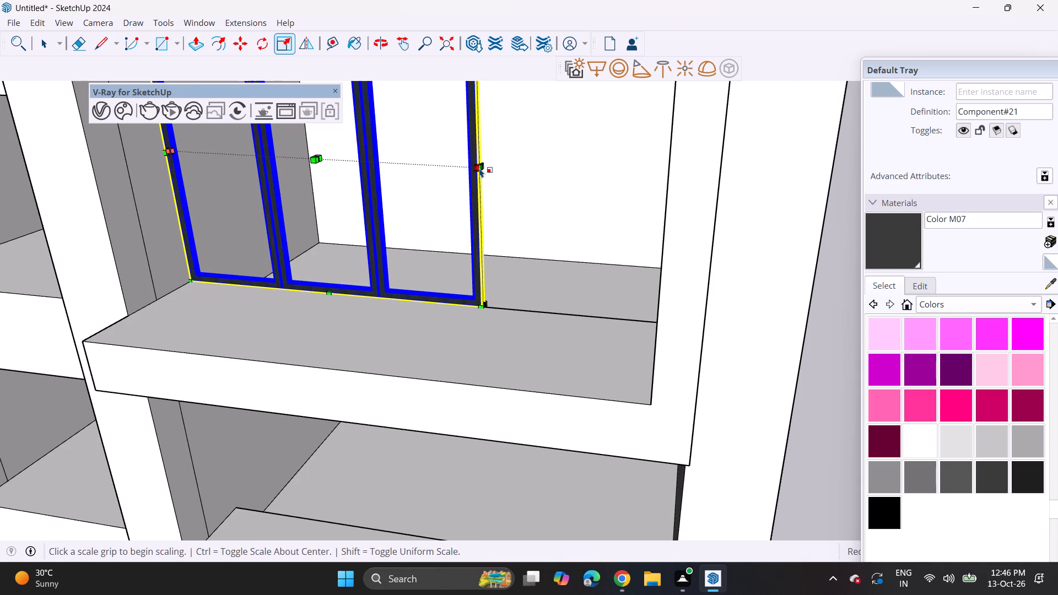
scroll(479, 168, up, 7)
click(484, 162)
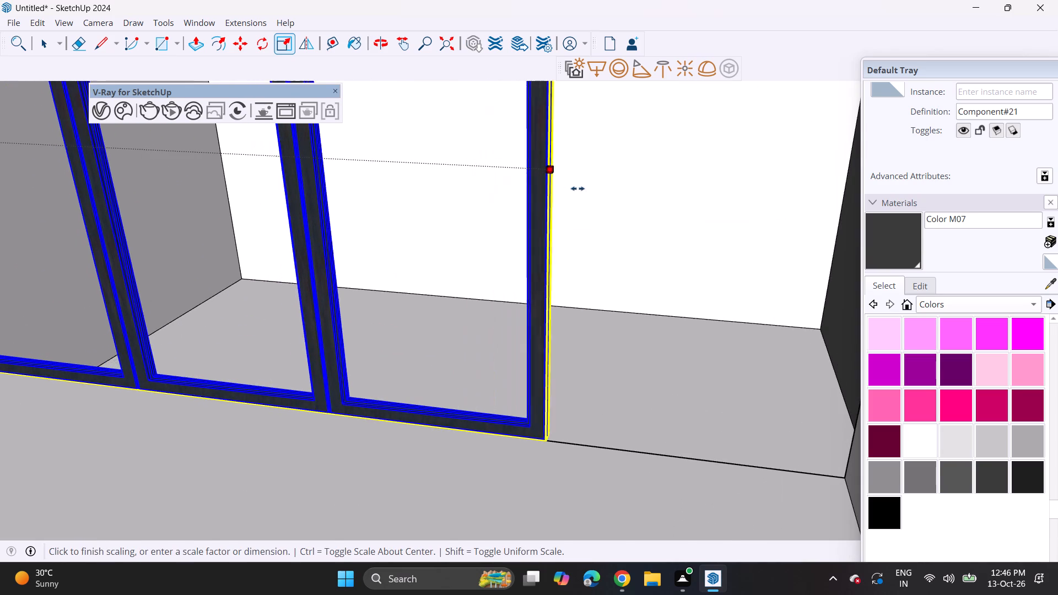
scroll(577, 188, down, 10)
middle_drag(585, 208, 734, 205)
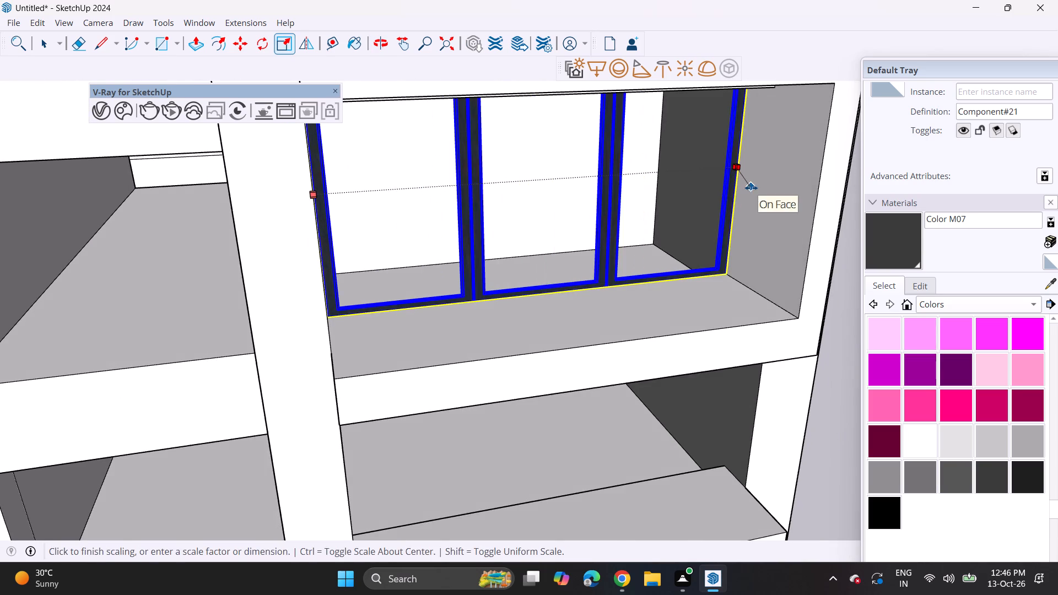
click(751, 188)
Copy the widened three-panel door into the next two balcony openings down, aligned with their floor corners.
scroll(681, 236, down, 6)
middle_drag(666, 268, 666, 148)
middle_drag(669, 164, 679, 240)
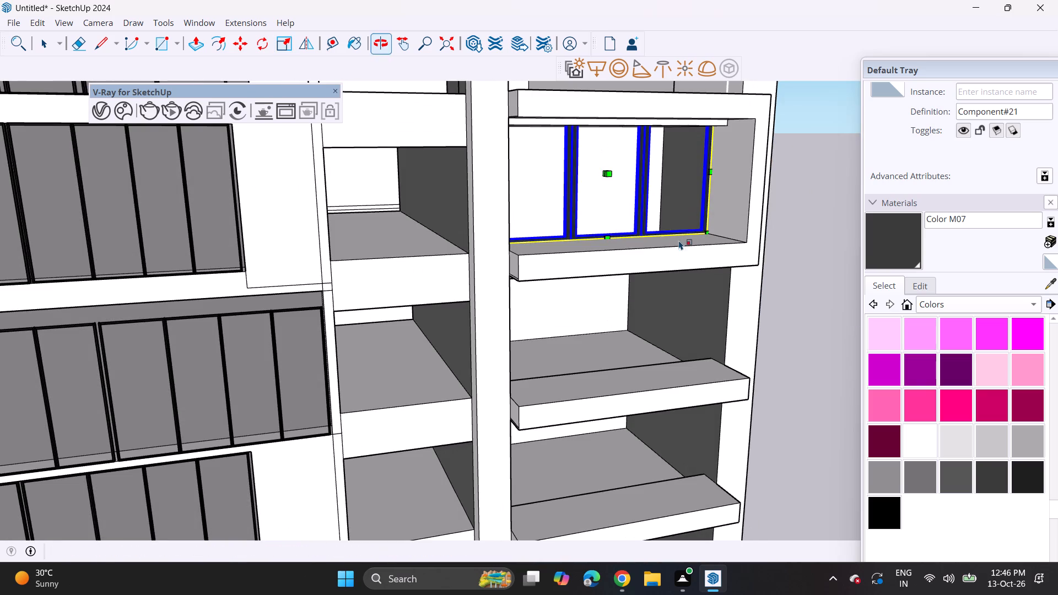
key(space)
text(M)
click(710, 234)
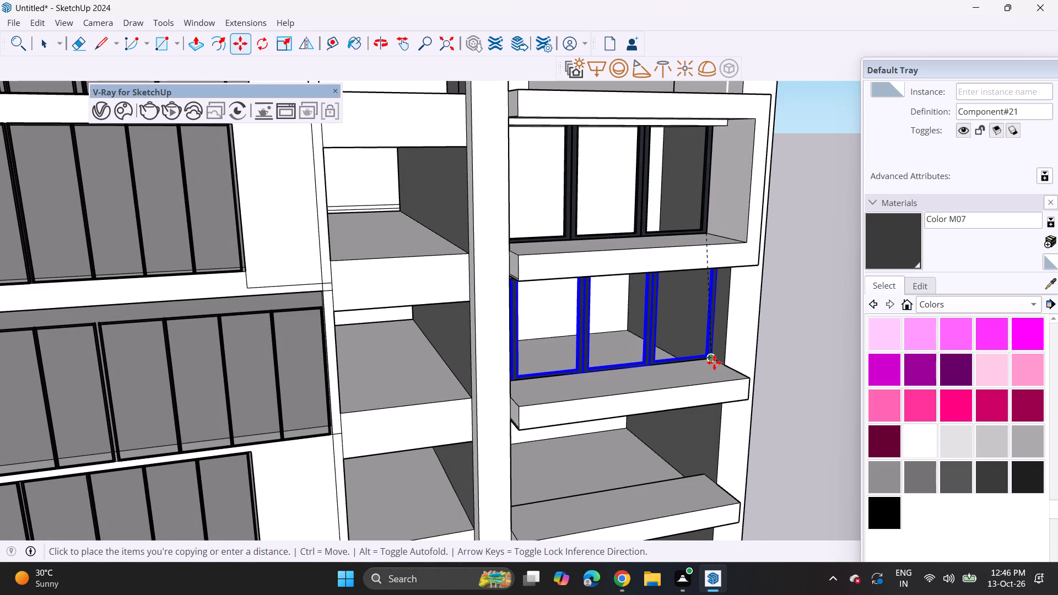
click(714, 363)
click(713, 358)
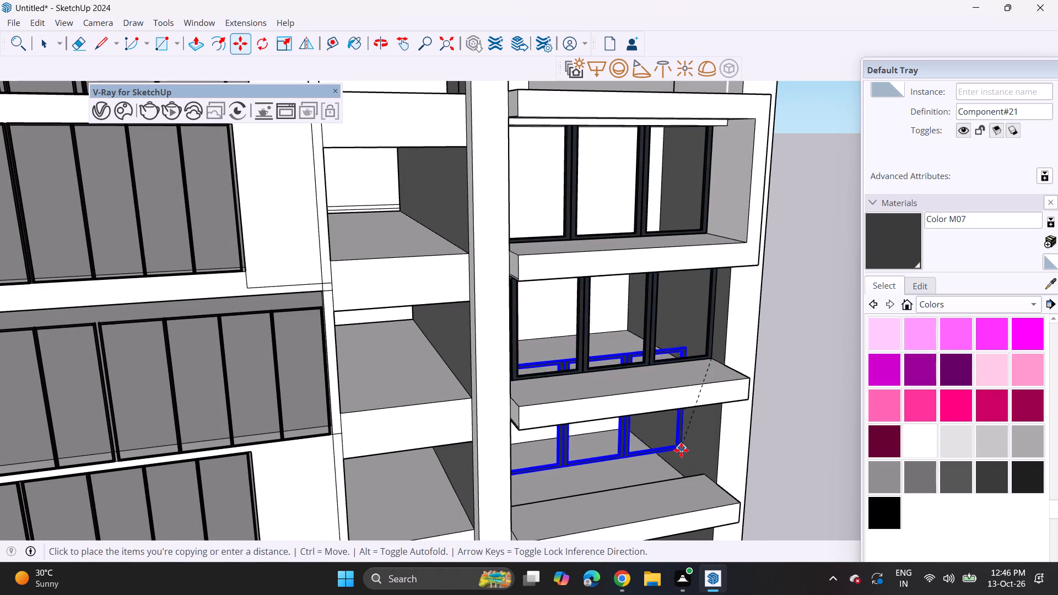
shift+middle_drag(681, 451, 681, 299)
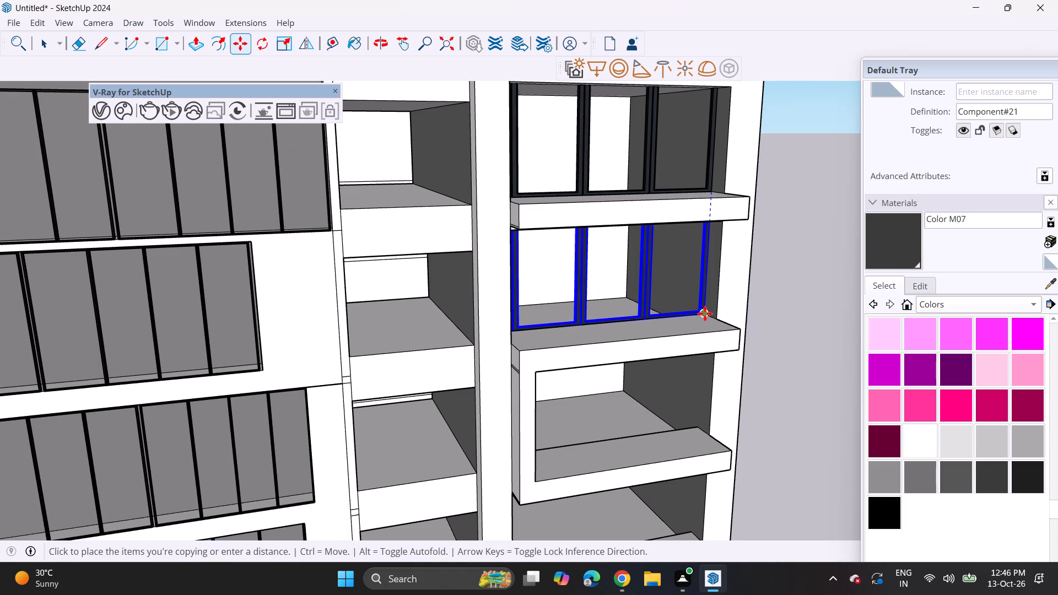
click(705, 313)
Copy the three-panel door into the framed balcony opening one floor down and into the balcony opening beneath it.
click(709, 315)
shift+middle_drag(697, 391, 694, 322)
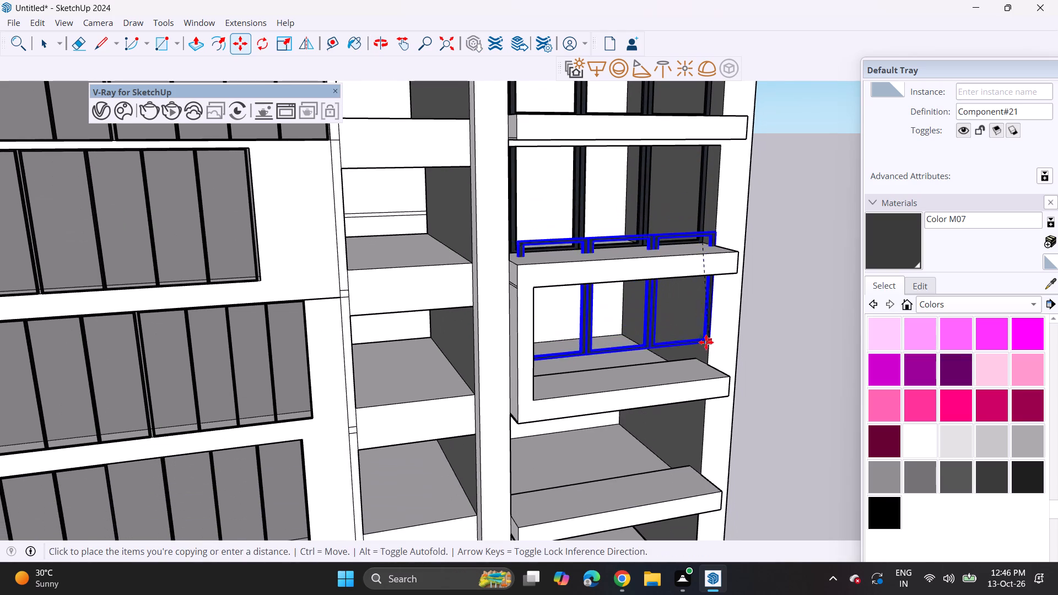
click(700, 361)
click(702, 363)
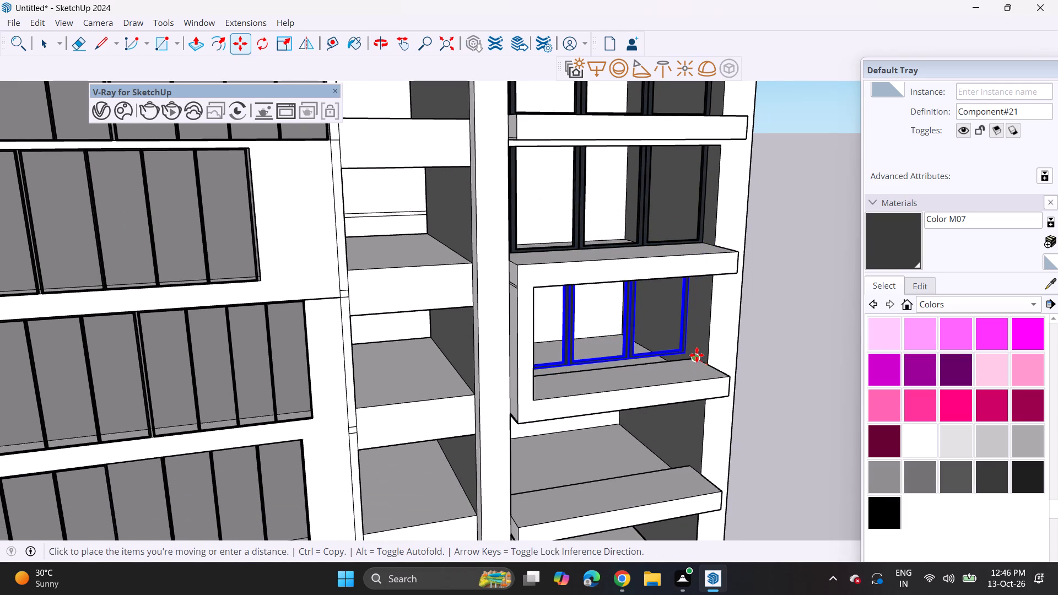
key(Escape)
click(696, 354)
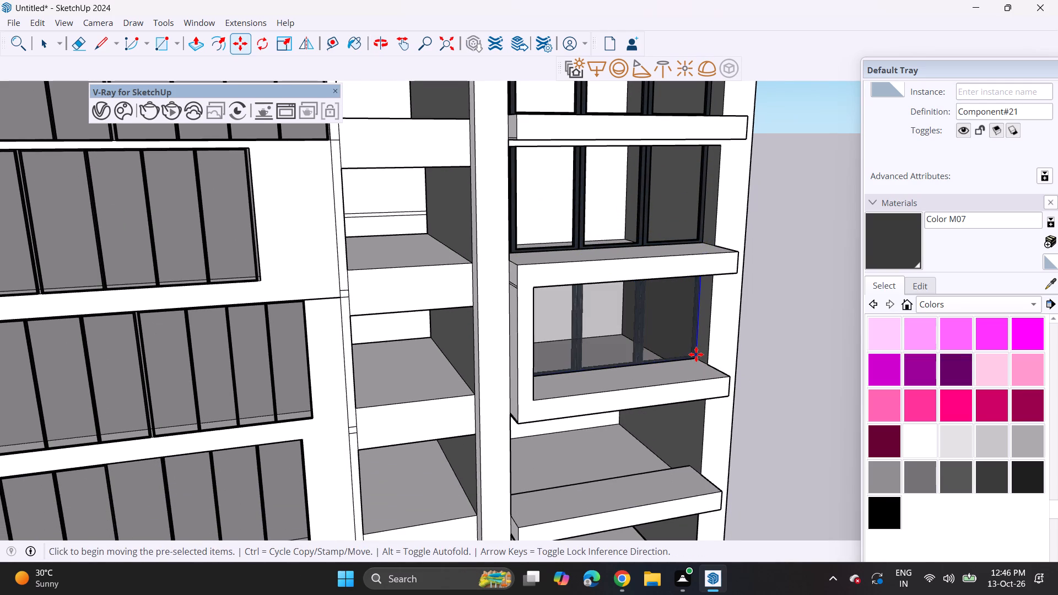
shift+middle_drag(692, 423, 691, 326)
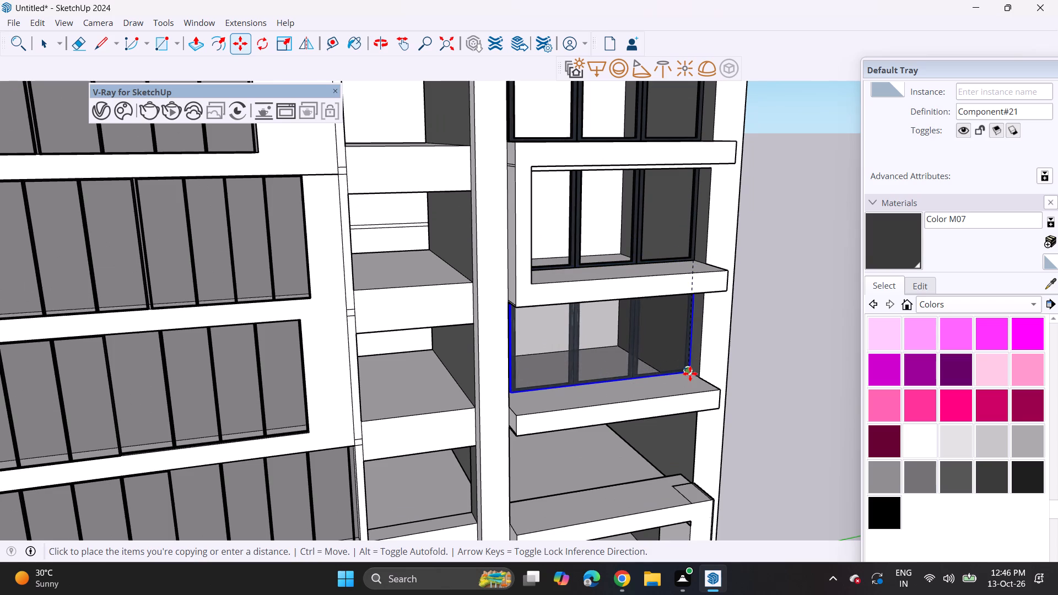
click(690, 374)
Copy the three-panel door into the next balcony opening down and into the lower framed balcony opening beneath it.
click(693, 374)
shift+middle_drag(676, 428, 668, 344)
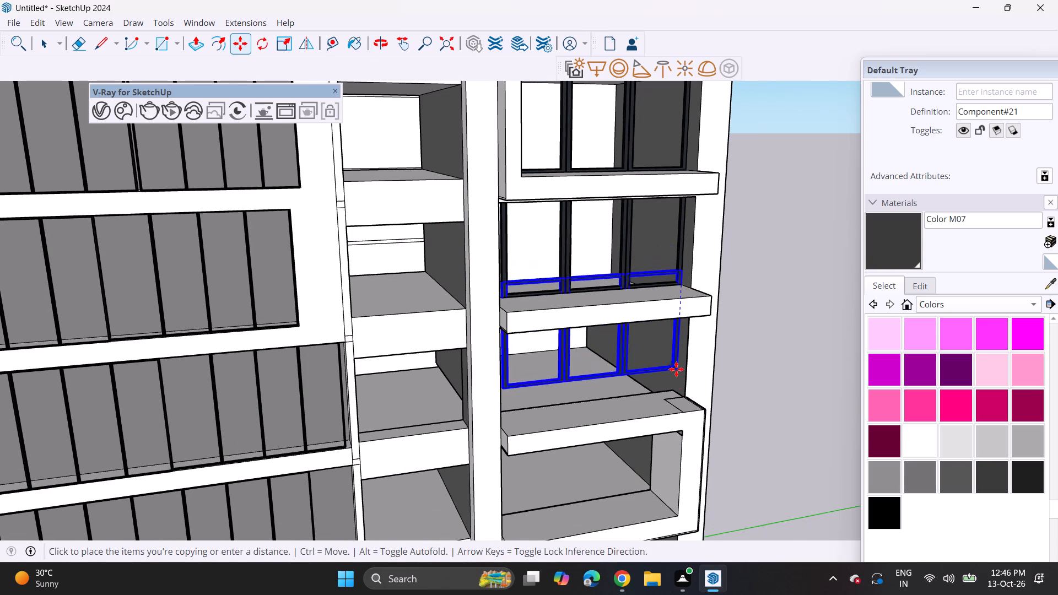
click(673, 390)
click(677, 392)
shift+middle_drag(673, 433, 673, 425)
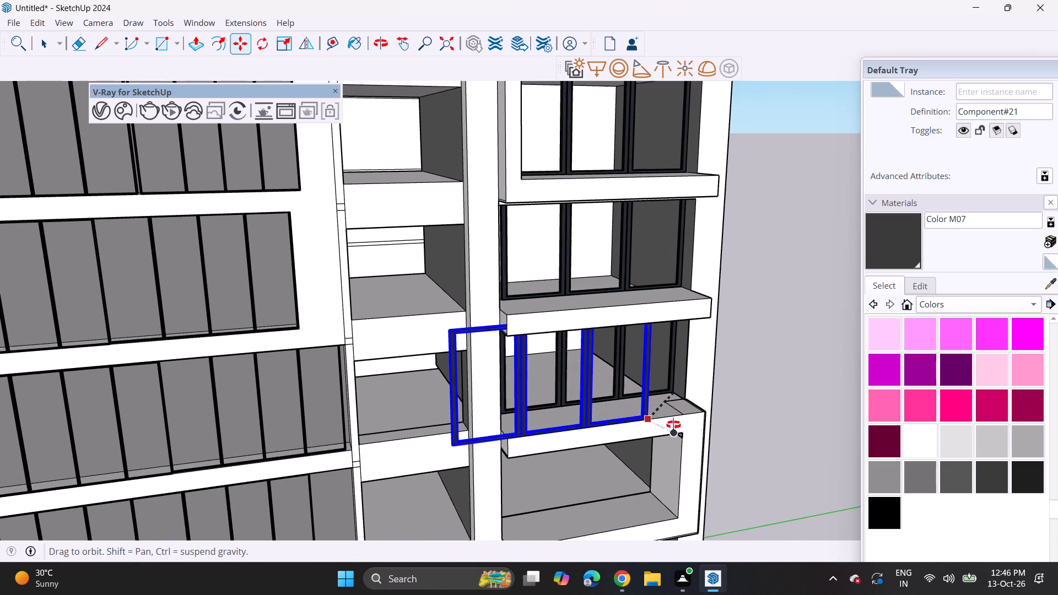
shift+middle_drag(673, 425, 673, 362)
click(661, 483)
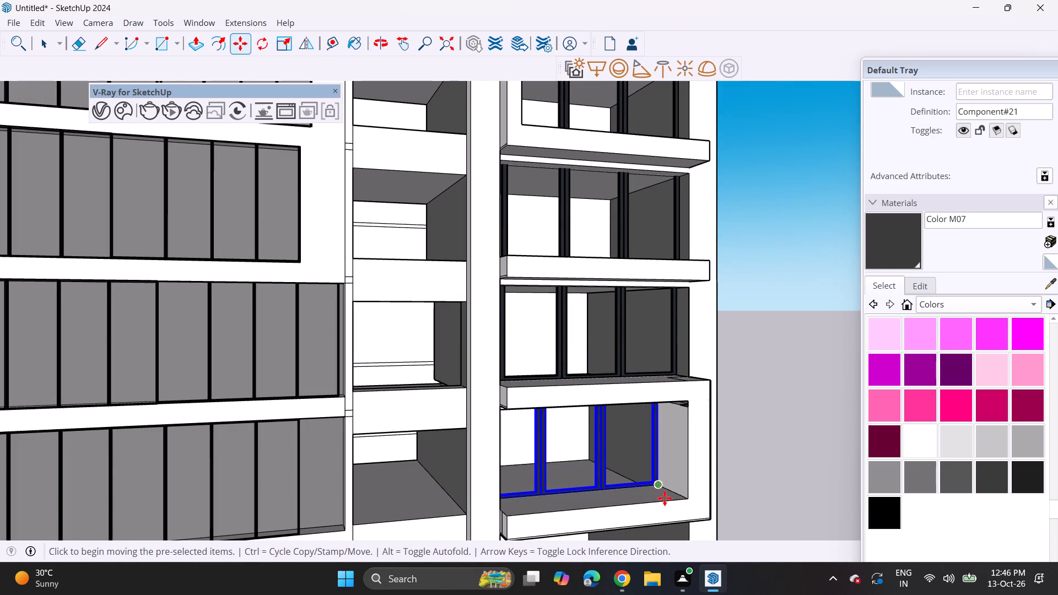
Copy the three-panel door from the framed balcony opening into the next two balcony openings down, aligned with their floor corners.
click(662, 488)
shift+middle_drag(662, 488, 663, 238)
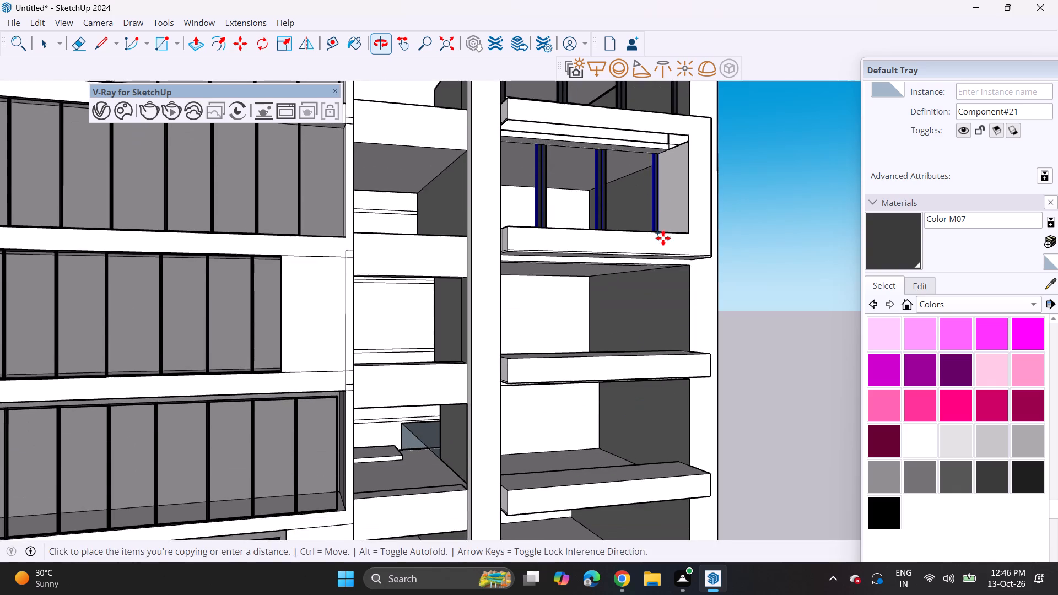
middle_drag(671, 278, 683, 338)
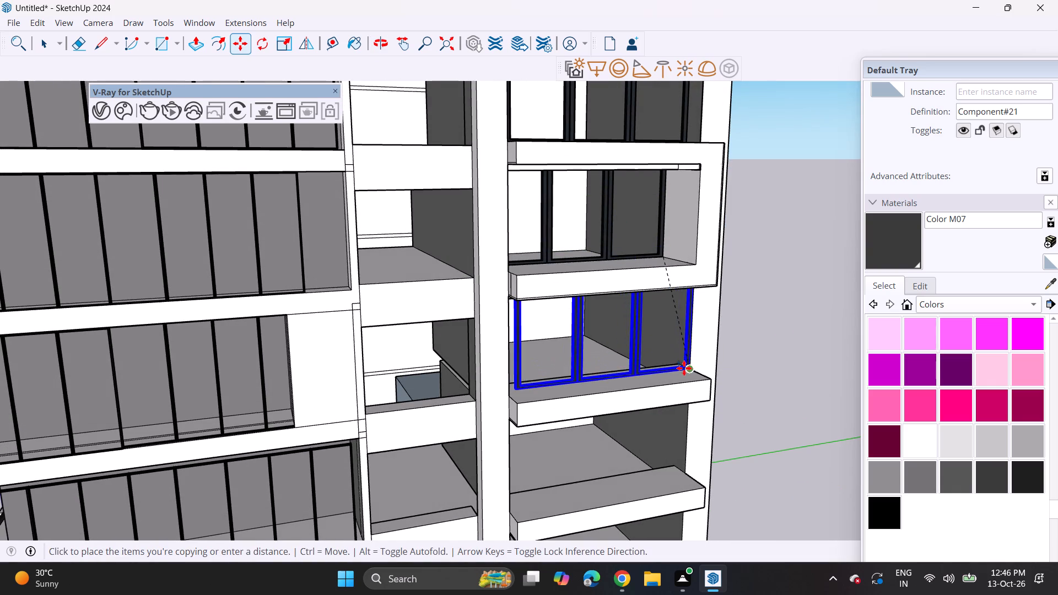
click(680, 362)
click(682, 363)
shift+middle_drag(672, 420, 673, 359)
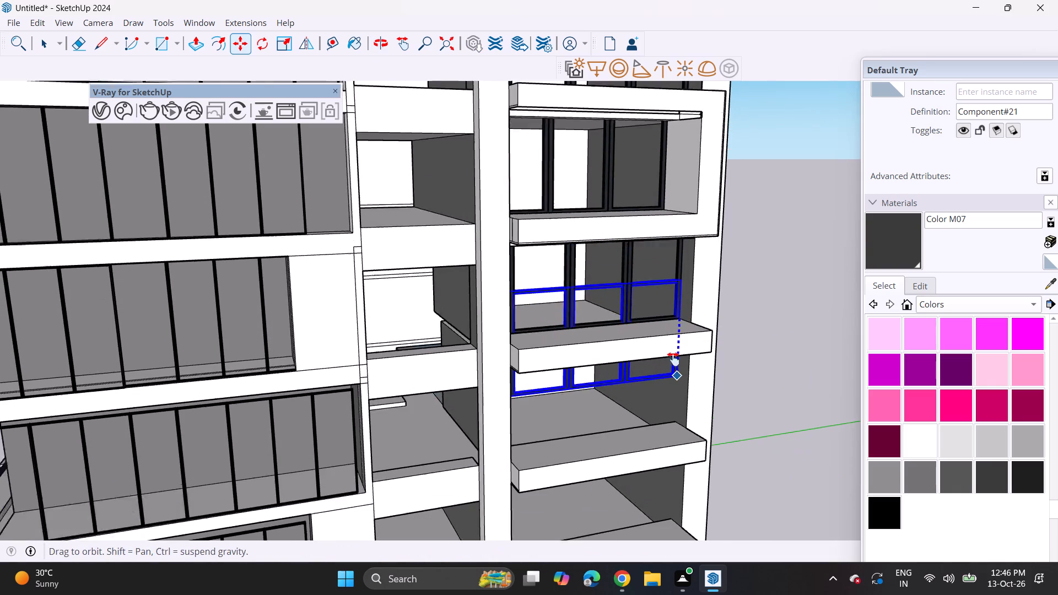
shift+middle_drag(673, 359, 673, 353)
click(674, 398)
Copy the three-panel door into the next balcony opening down and into the lowest framed balcony opening beneath it.
click(678, 398)
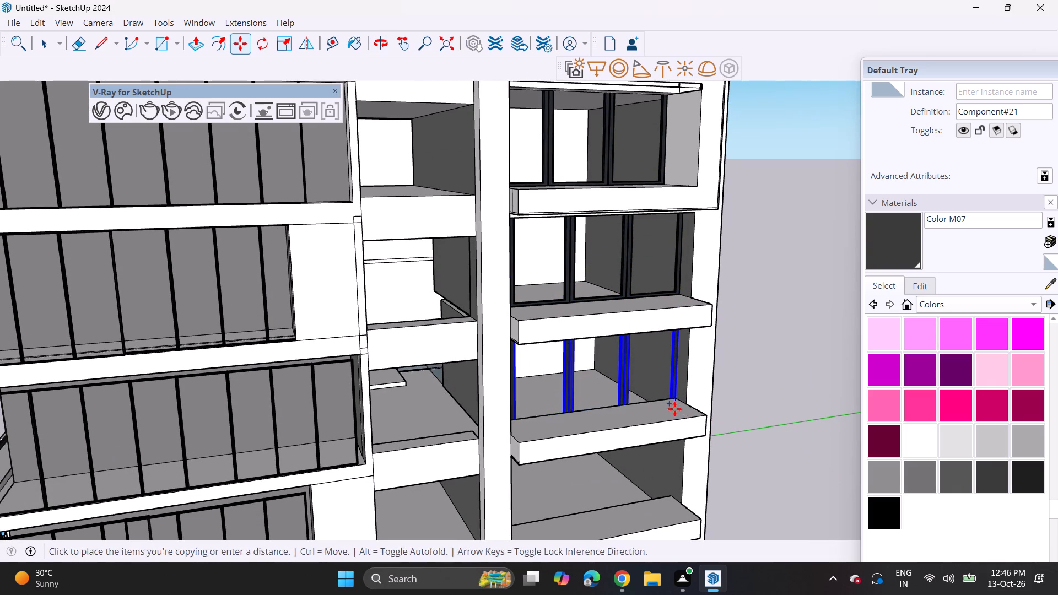
shift+middle_drag(674, 409, 671, 291)
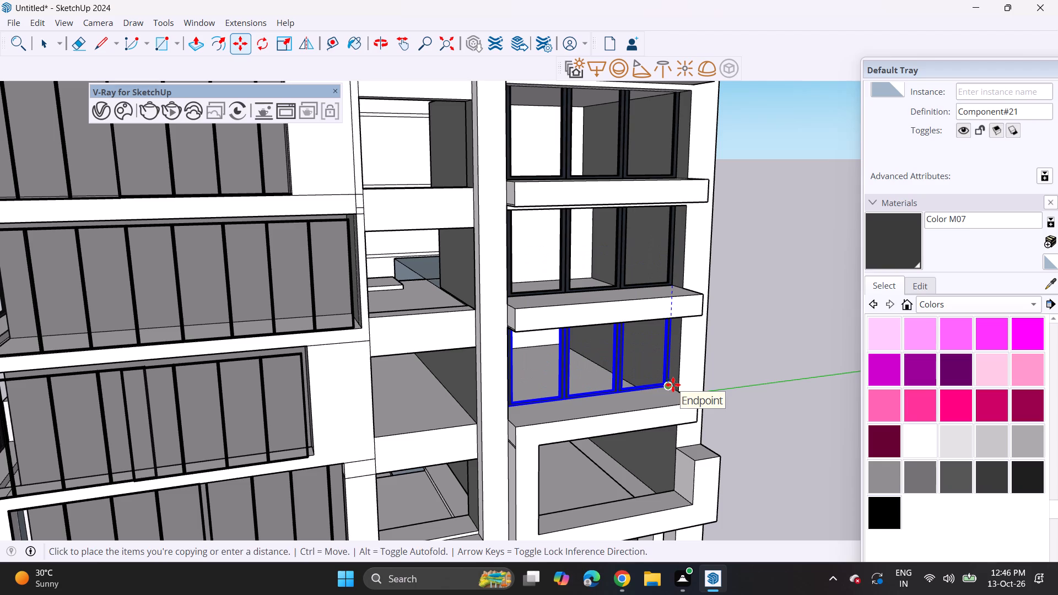
click(673, 385)
click(671, 385)
shift+middle_drag(676, 409, 674, 286)
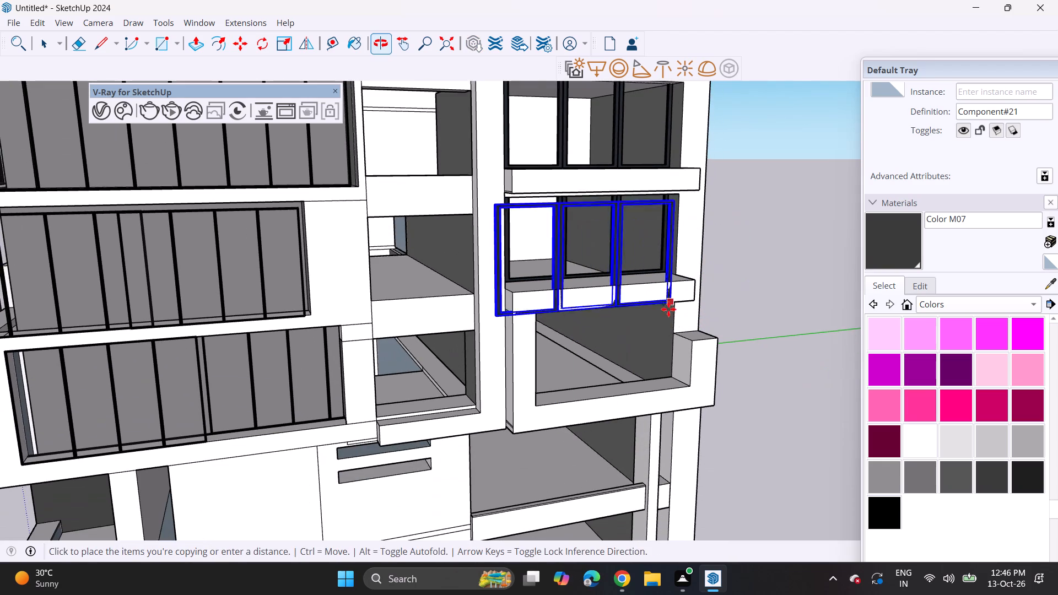
click(675, 370)
click(676, 377)
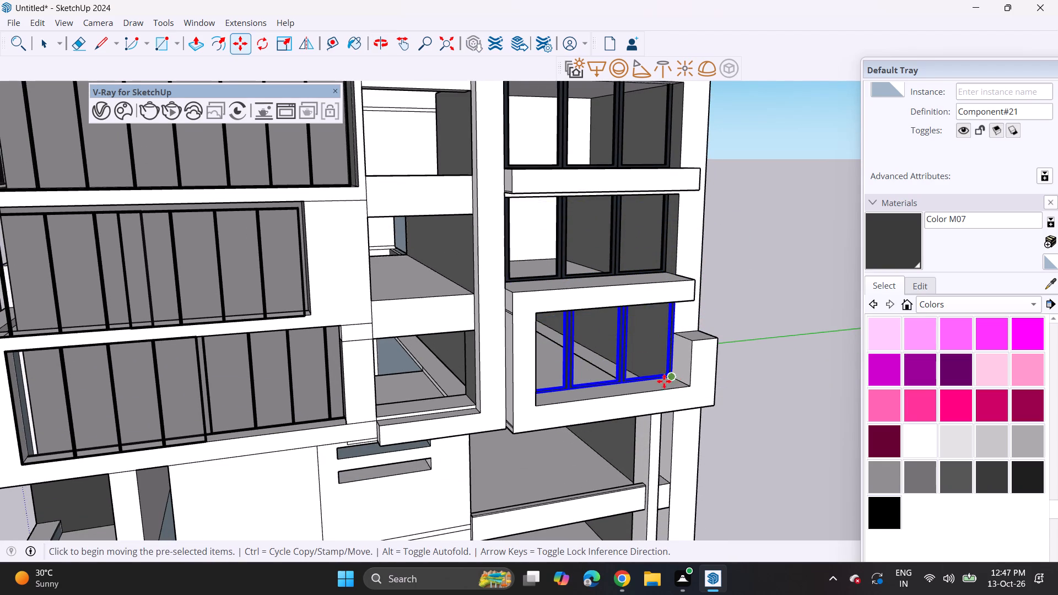
shift+middle_drag(650, 405, 669, 259)
key(space)
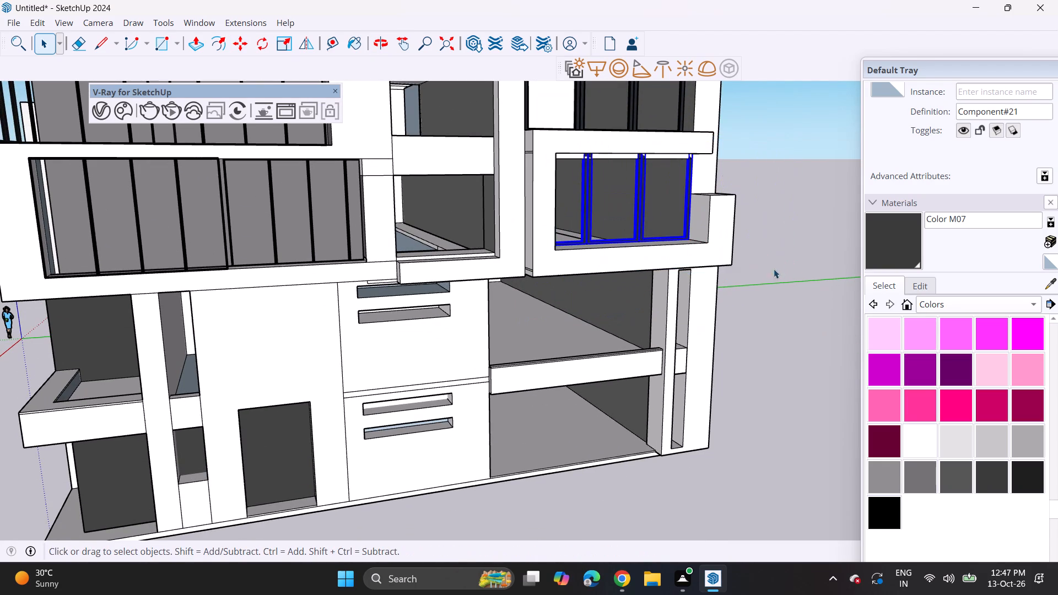
click(779, 246)
Copy a two-panel sliding door from a middle floor of the adjacent facade out to the empty space beside the tower.
scroll(706, 269, down, 13)
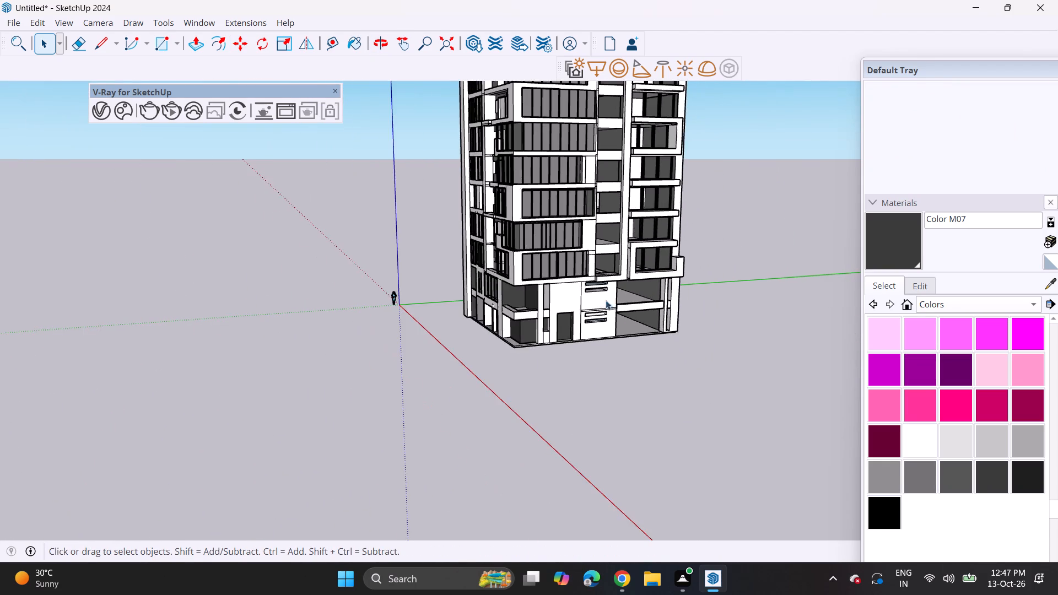
middle_drag(597, 306, 689, 273)
scroll(666, 252, down, 2)
middle_drag(629, 272, 702, 277)
shift+middle_drag(686, 247, 685, 341)
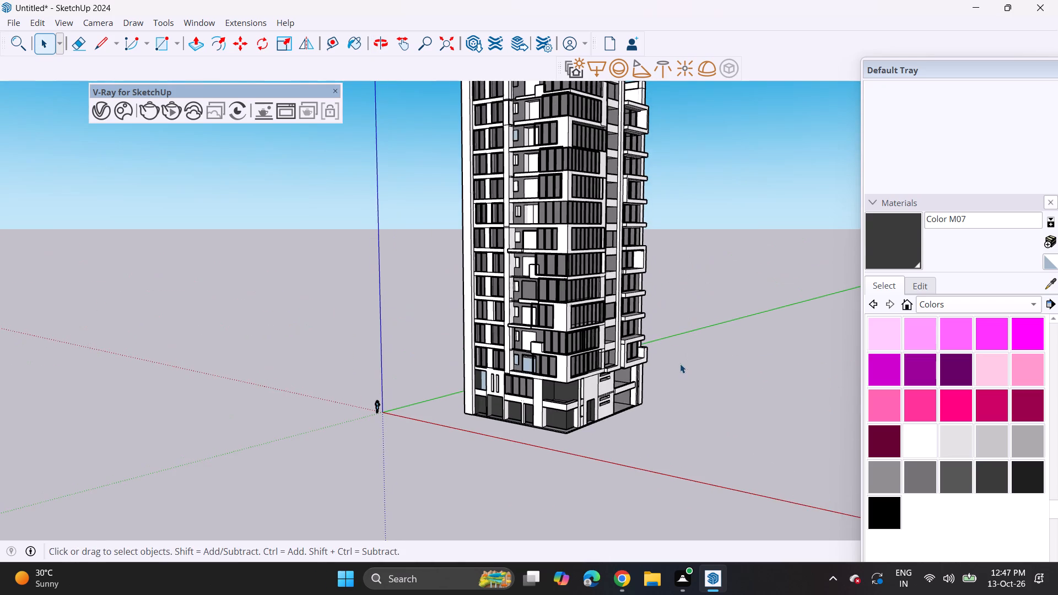
scroll(672, 303, down, 2)
middle_drag(657, 300, 668, 331)
middle_drag(668, 331, 647, 298)
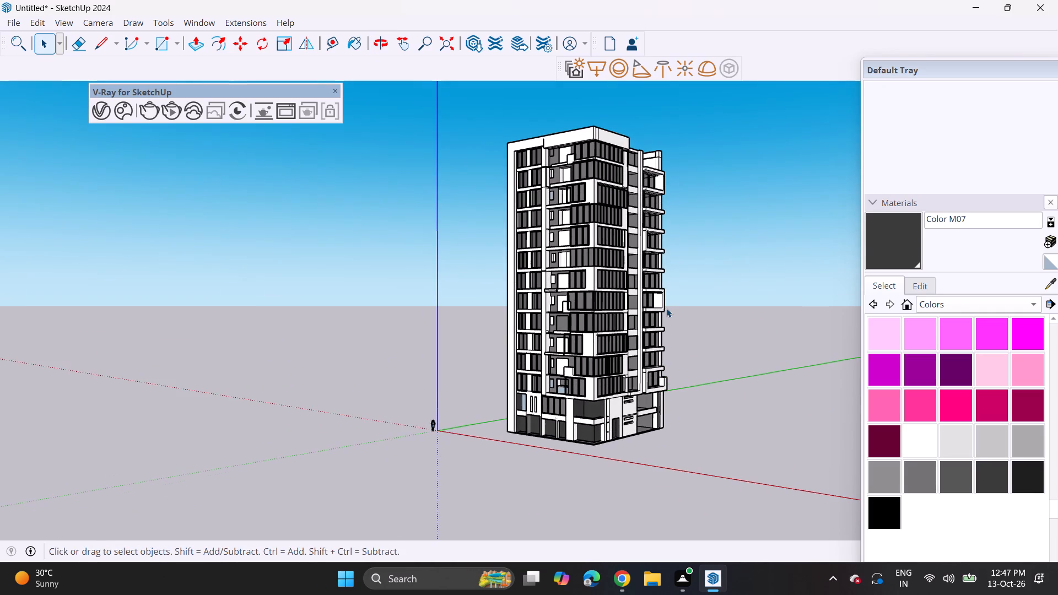
middle_drag(606, 313, 539, 321)
scroll(676, 286, up, 1)
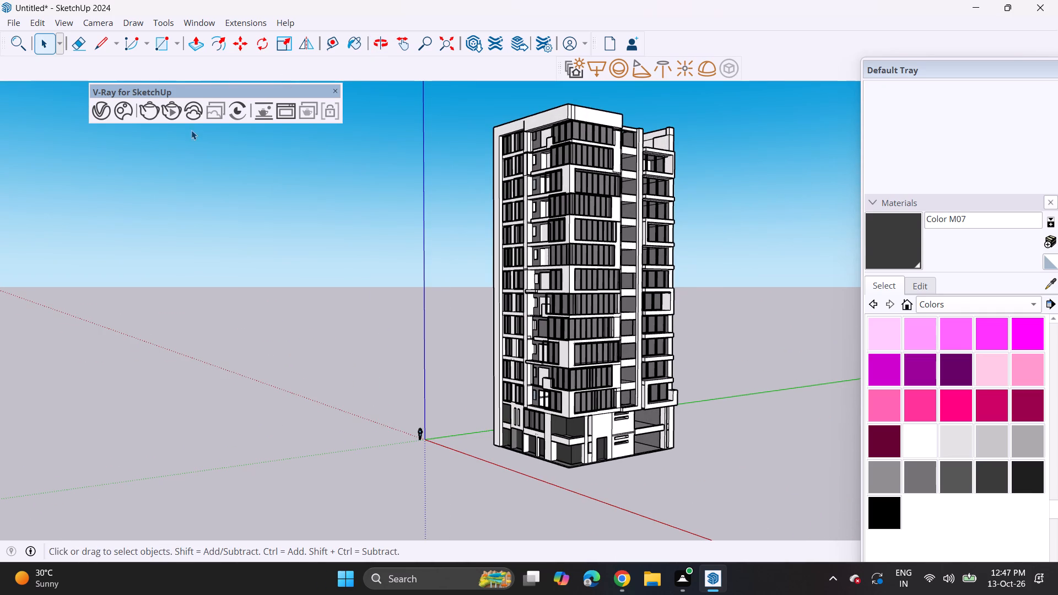
click(510, 261)
scroll(514, 269, up, 3)
key(m)
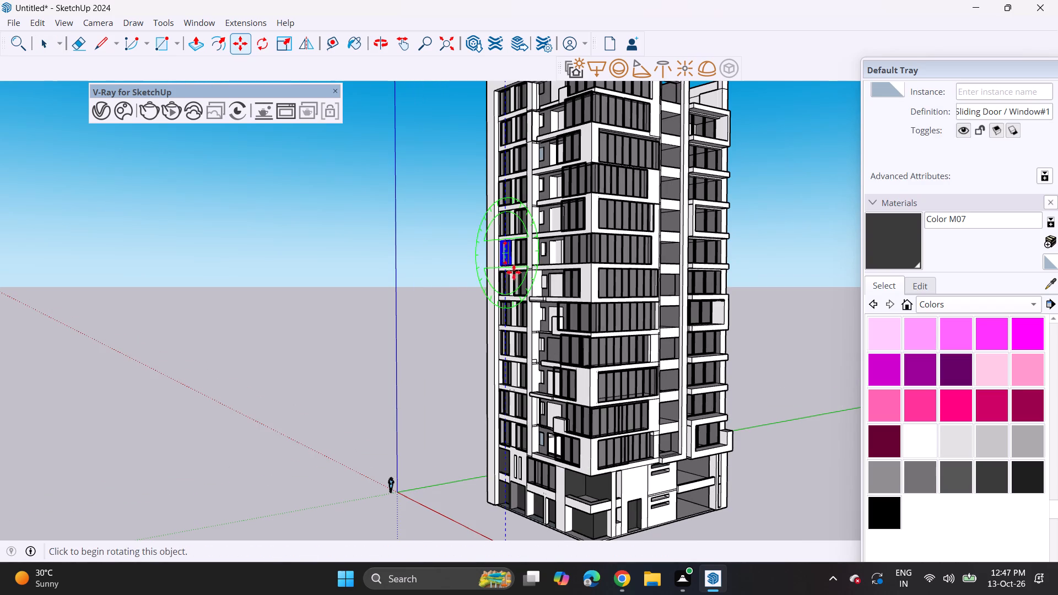
key(comma)
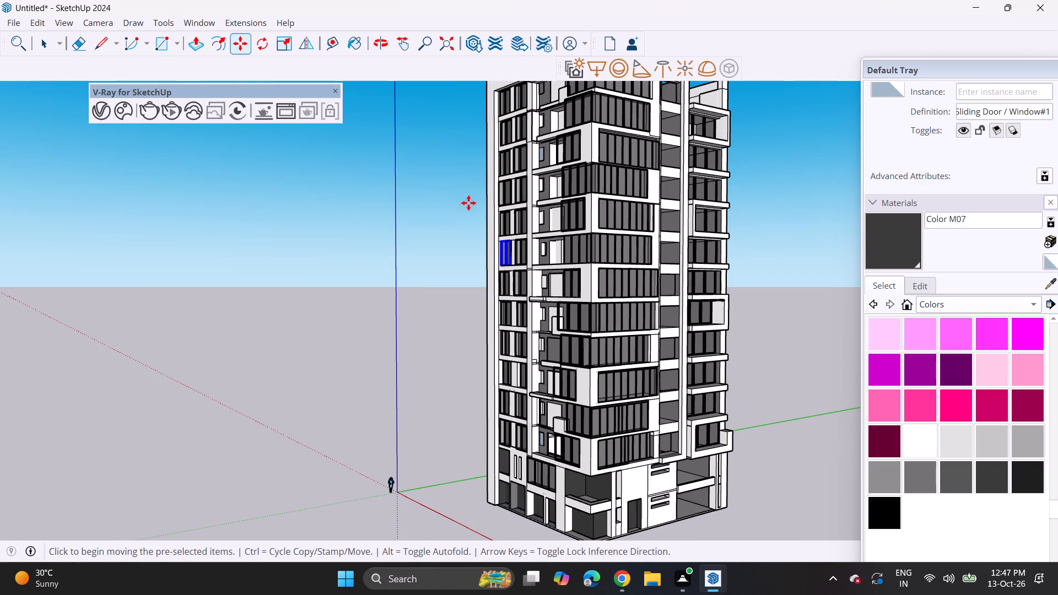
click(515, 263)
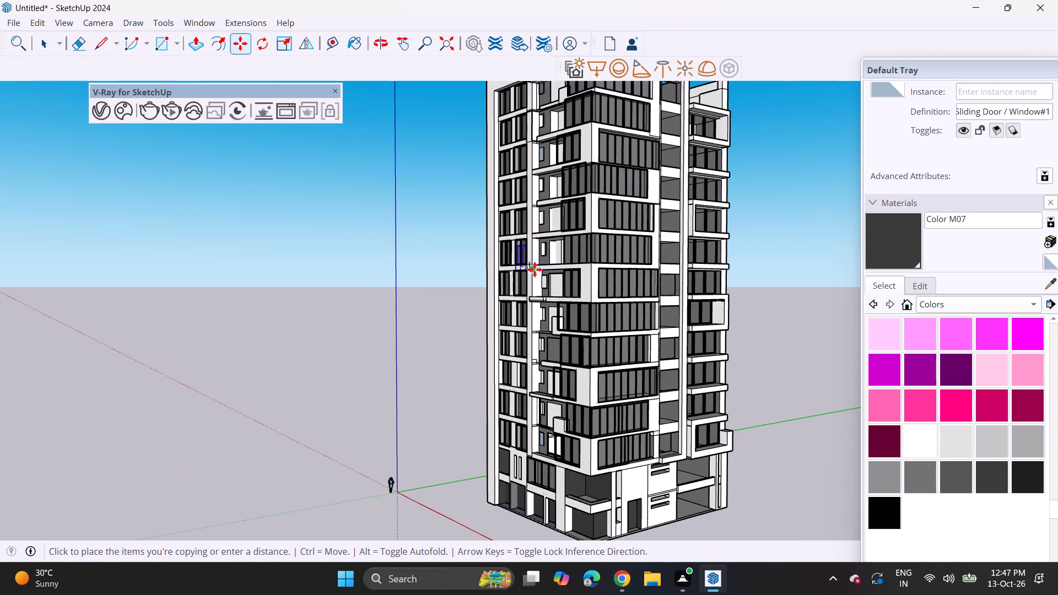
click(803, 383)
Rotate the copied two-panel door about the vertical axis so it lines up with the side facade.
middle_drag(682, 377, 722, 404)
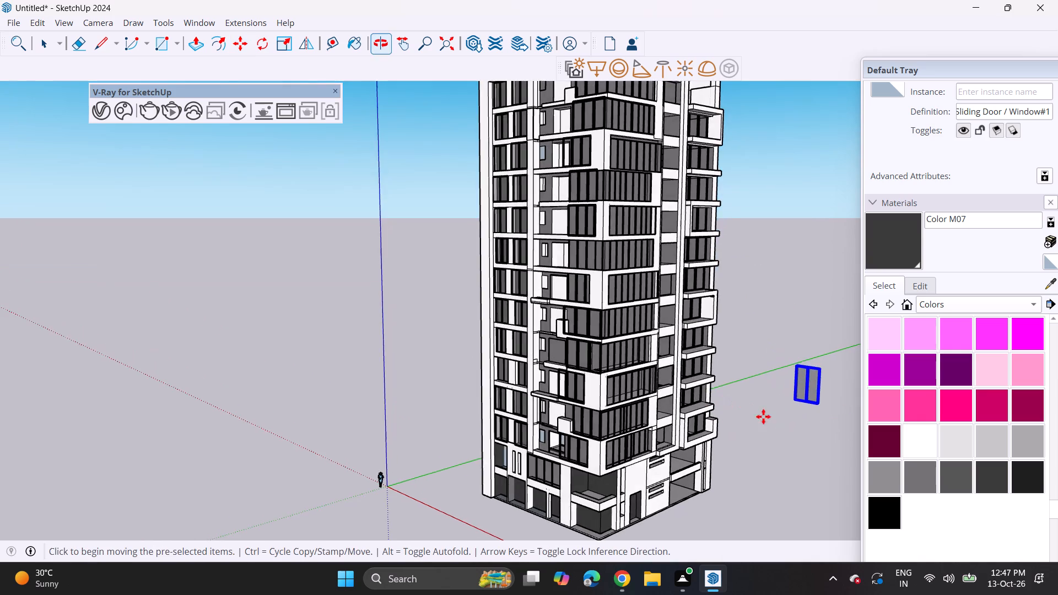
scroll(785, 434, down, 5)
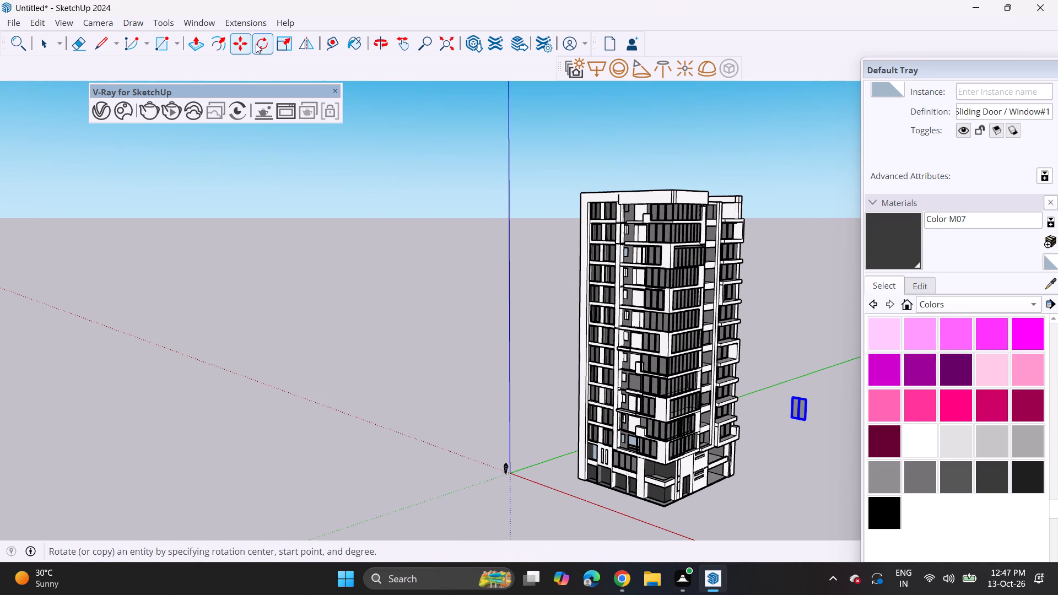
click(257, 44)
click(774, 522)
click(800, 524)
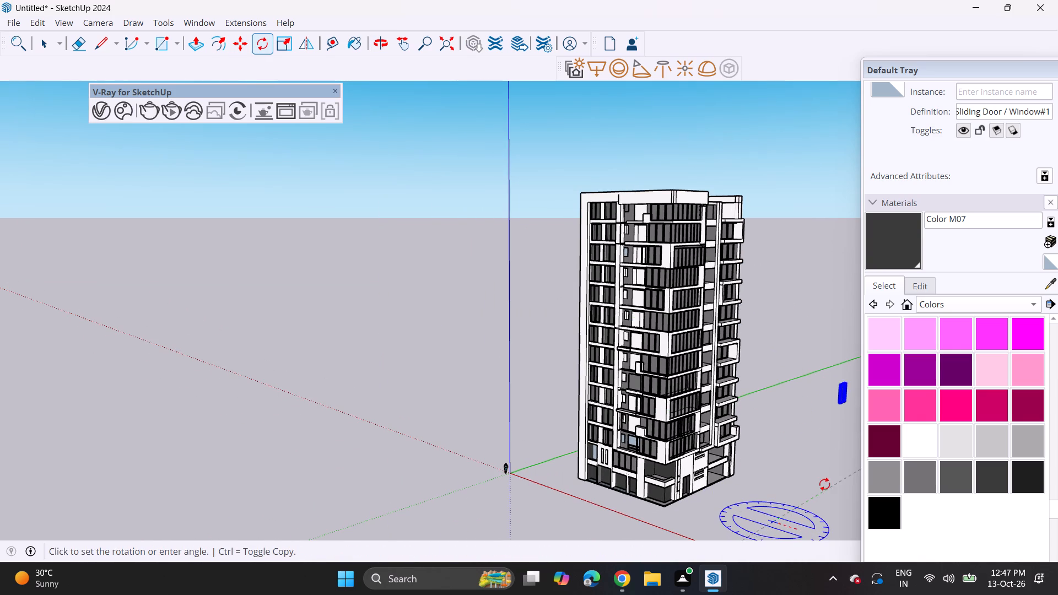
click(824, 484)
Move the rotated two-panel door into the topmost opening of the narrow middle bay, aligned with its upper corner.
key(m)
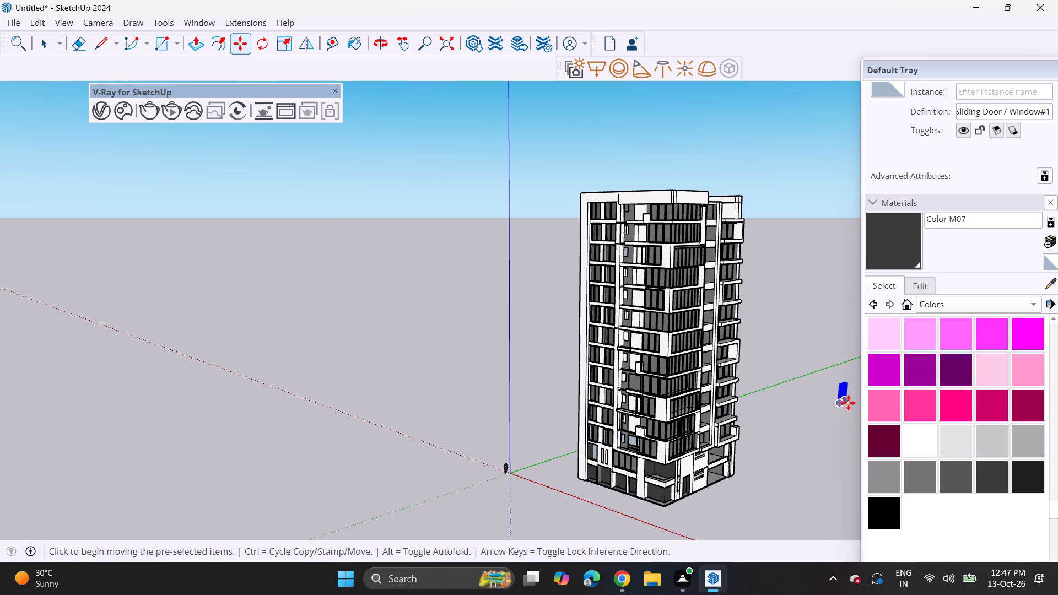
click(845, 383)
middle_drag(752, 313, 663, 278)
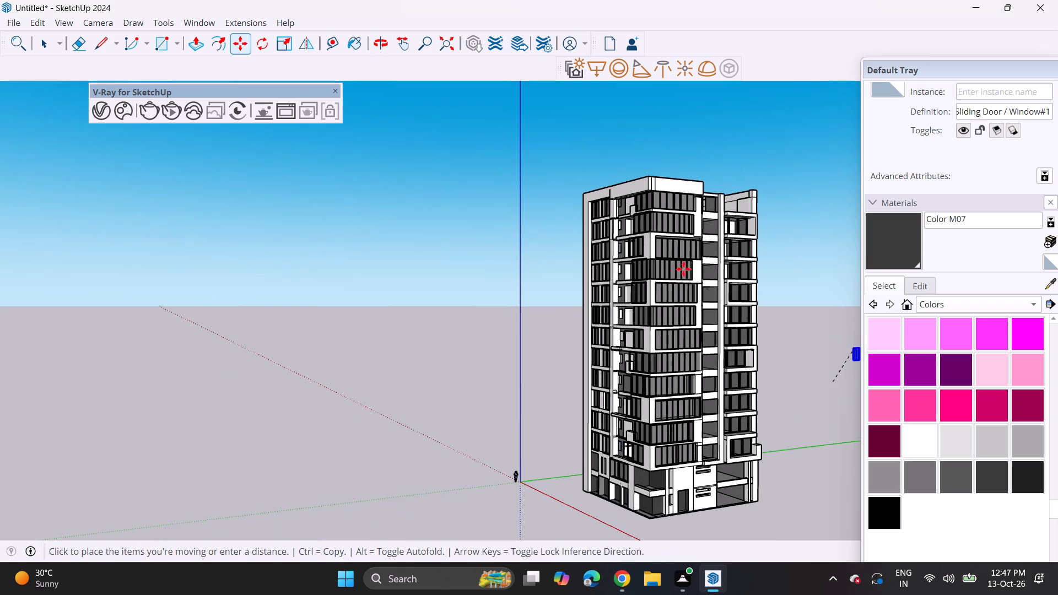
scroll(692, 228, up, 3)
scroll(701, 180, up, 3)
middle_drag(701, 180, 662, 203)
scroll(731, 185, up, 8)
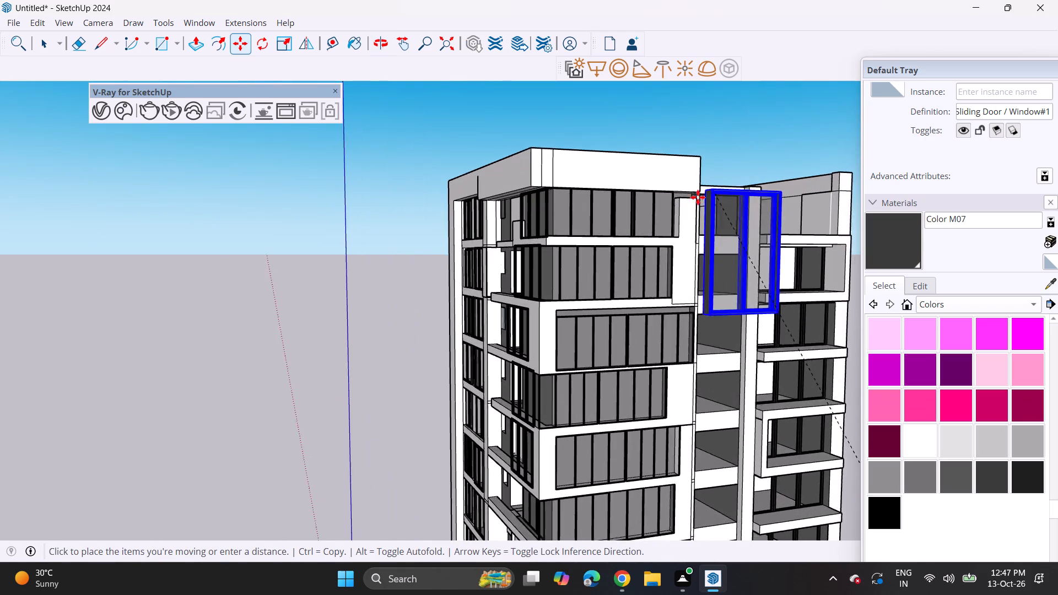
scroll(698, 197, up, 3)
middle_drag(698, 199, 748, 278)
scroll(666, 129, down, 4)
shift+middle_drag(672, 129, 717, 333)
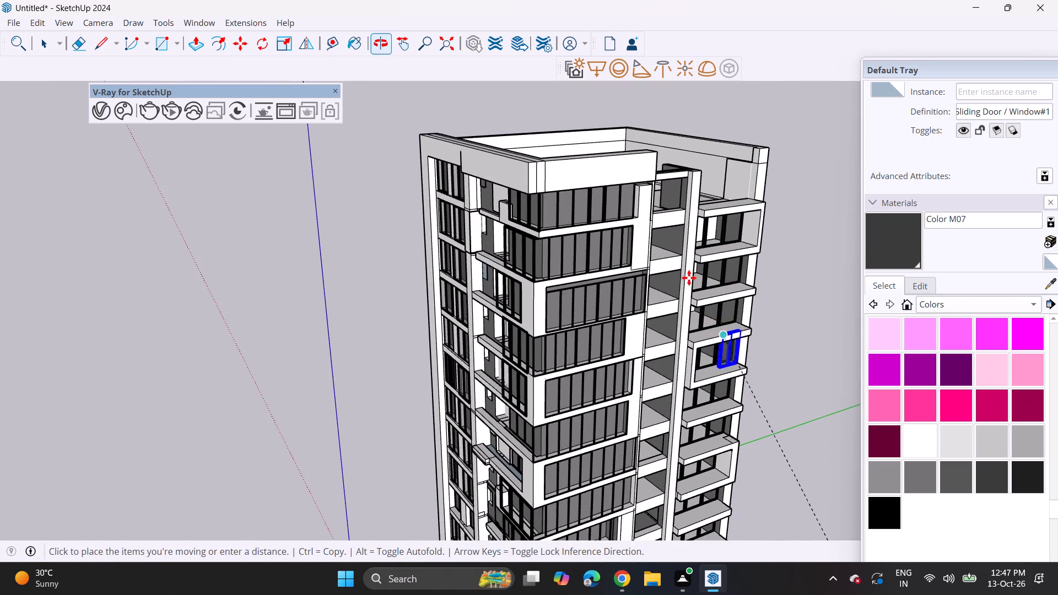
scroll(666, 191, up, 10)
middle_drag(646, 176, 498, 156)
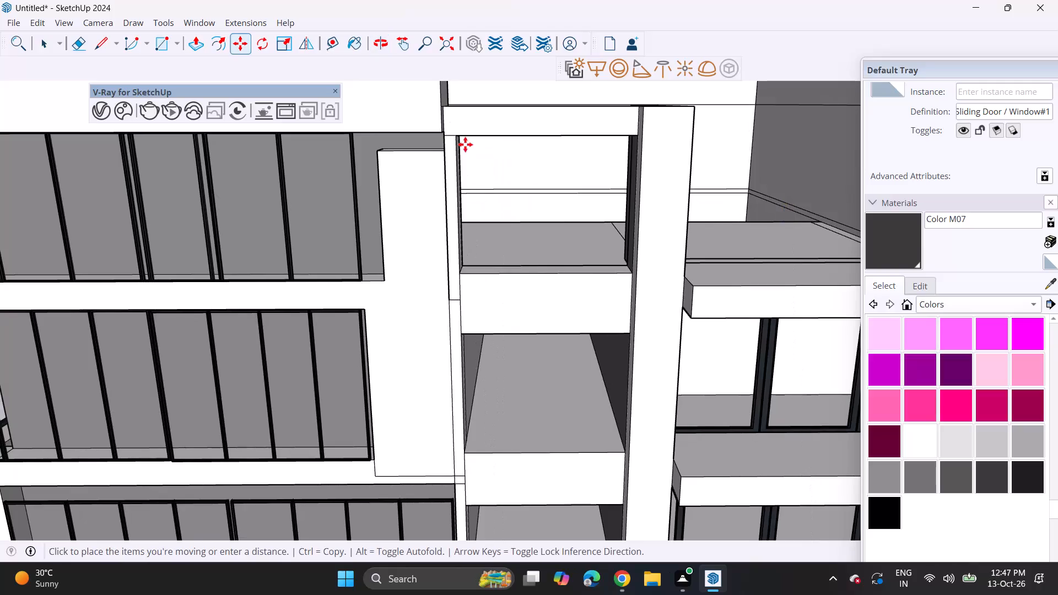
click(460, 142)
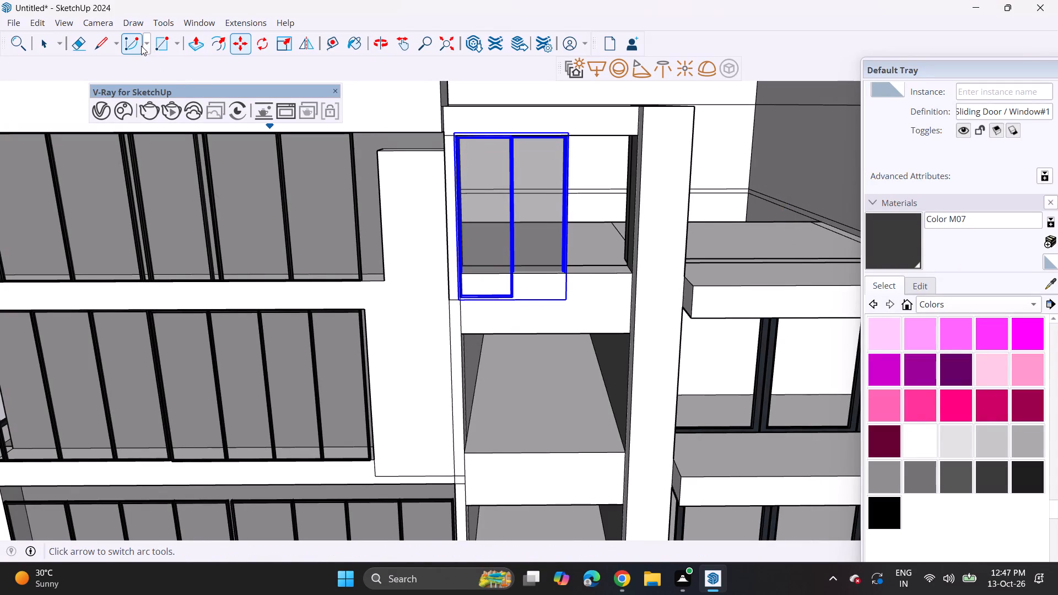
Scale the two-panel door in height and width to fill the topmost opening of the narrow middle bay.
drag(274, 41, 278, 47)
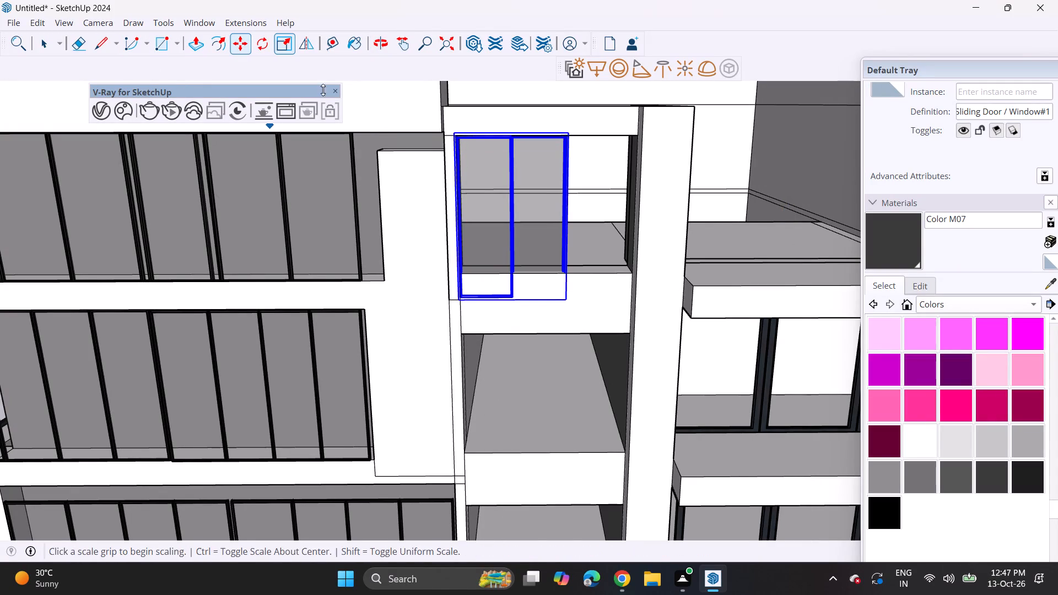
middle_drag(475, 202, 245, 187)
scroll(331, 268, up, 2)
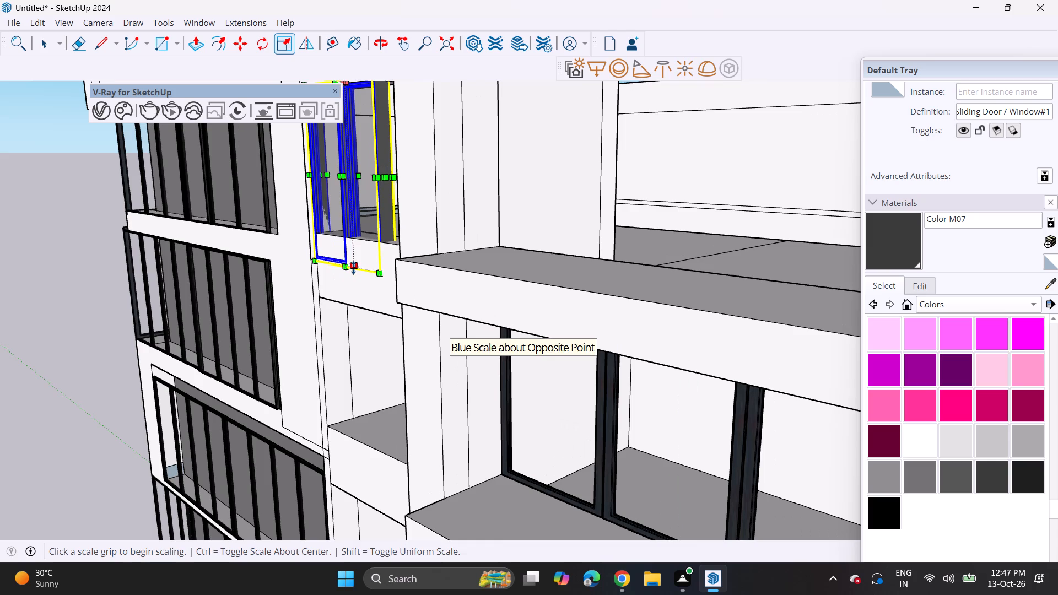
click(353, 268)
click(357, 239)
click(387, 163)
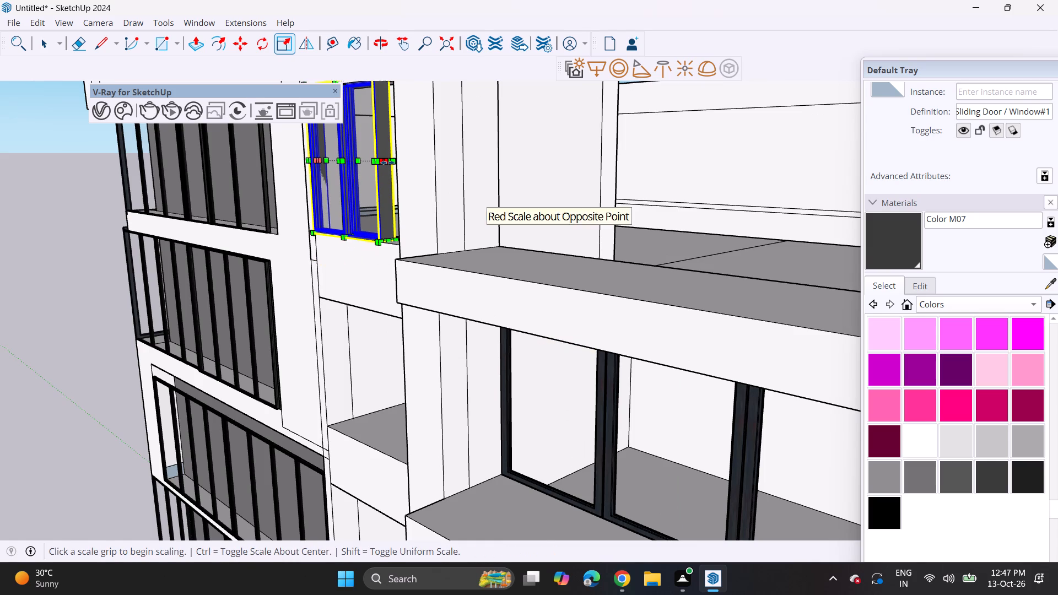
middle_drag(395, 163, 623, 174)
click(640, 171)
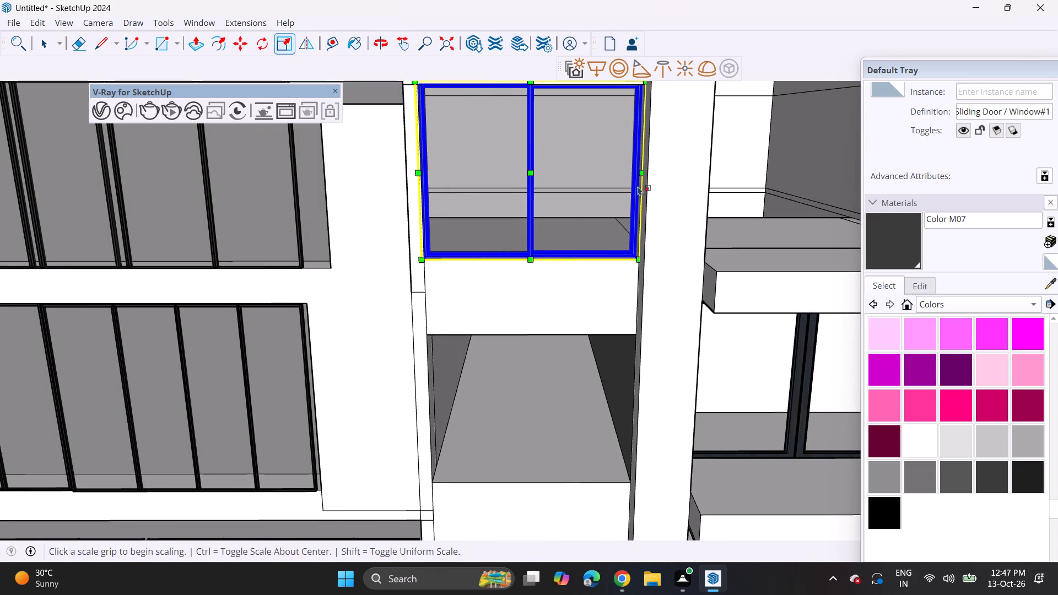
key(space)
Copy the fitted two-panel door from the narrow middle bay's topmost opening into the opening directly below, aligned at its lower corner.
scroll(292, 246, down, 11)
middle_drag(248, 273, 309, 298)
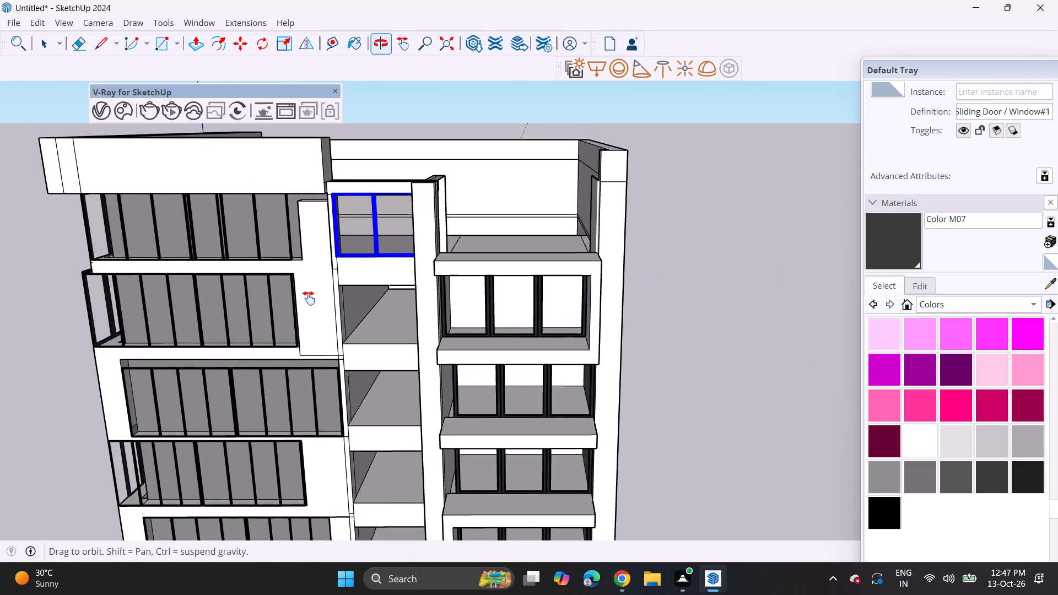
middle_drag(309, 298, 414, 281)
click(212, 269)
middle_drag(256, 279, 361, 251)
scroll(648, 248, up, 6)
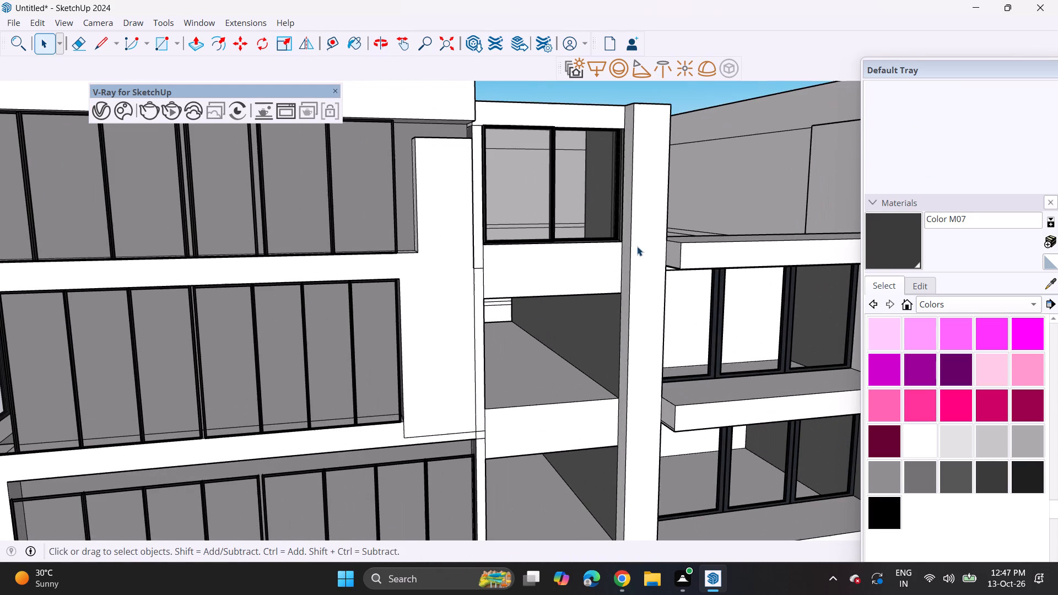
key(m)
key(space)
click(595, 220)
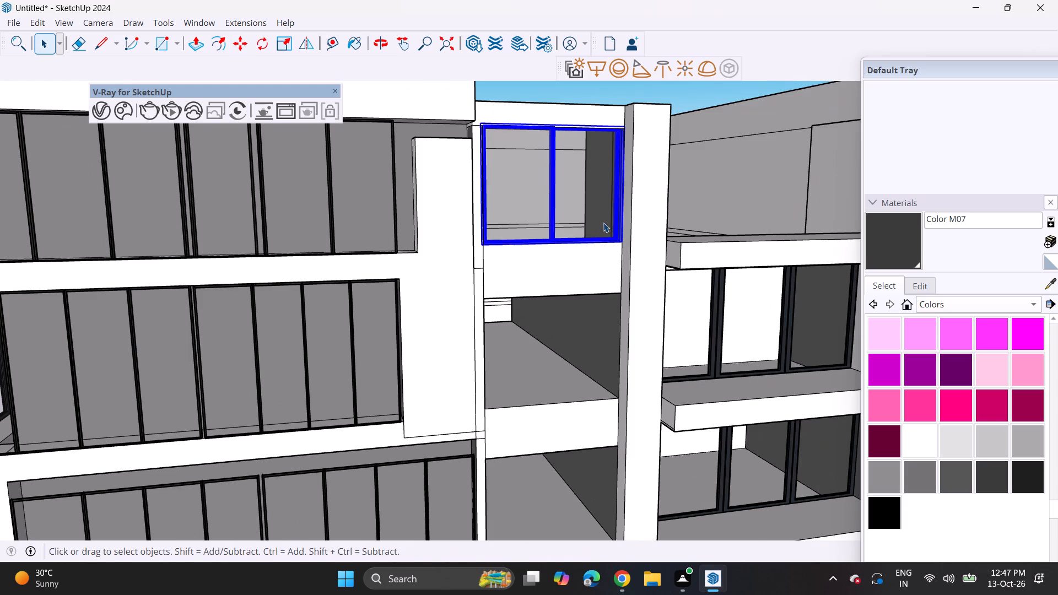
key(m)
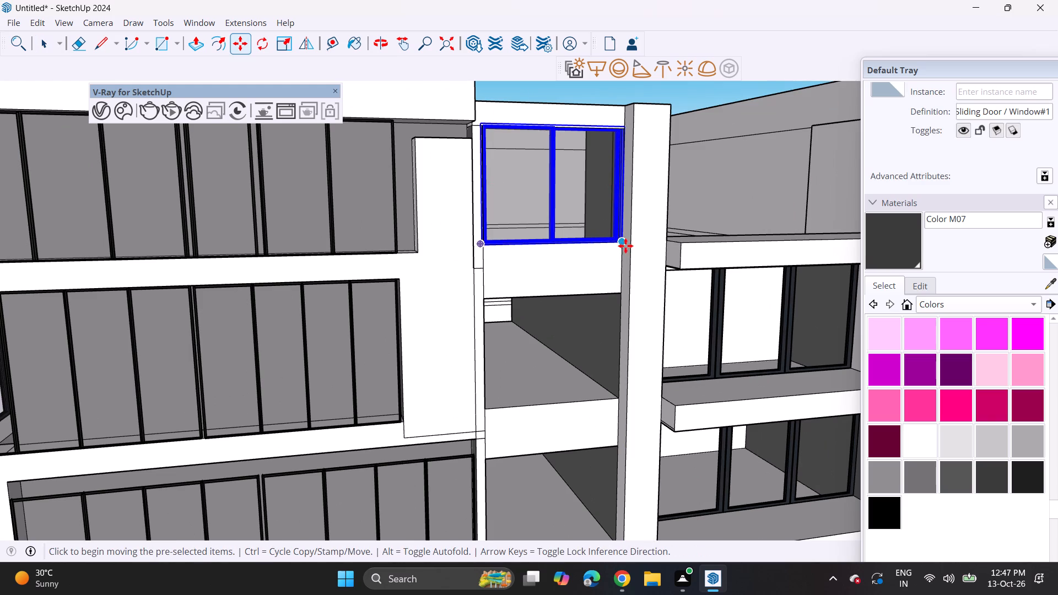
click(623, 245)
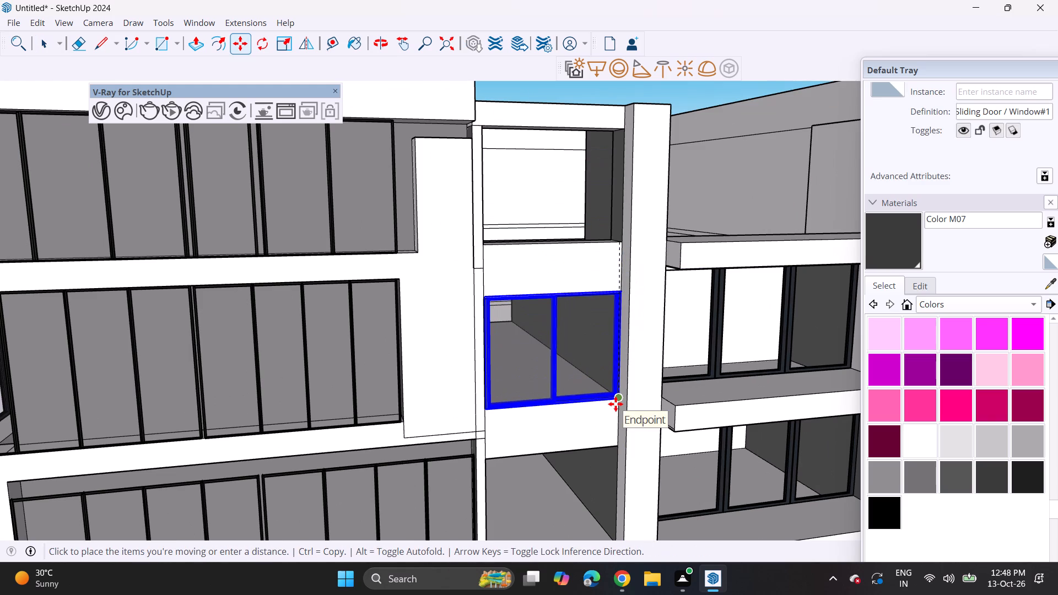
key(Escape)
click(624, 241)
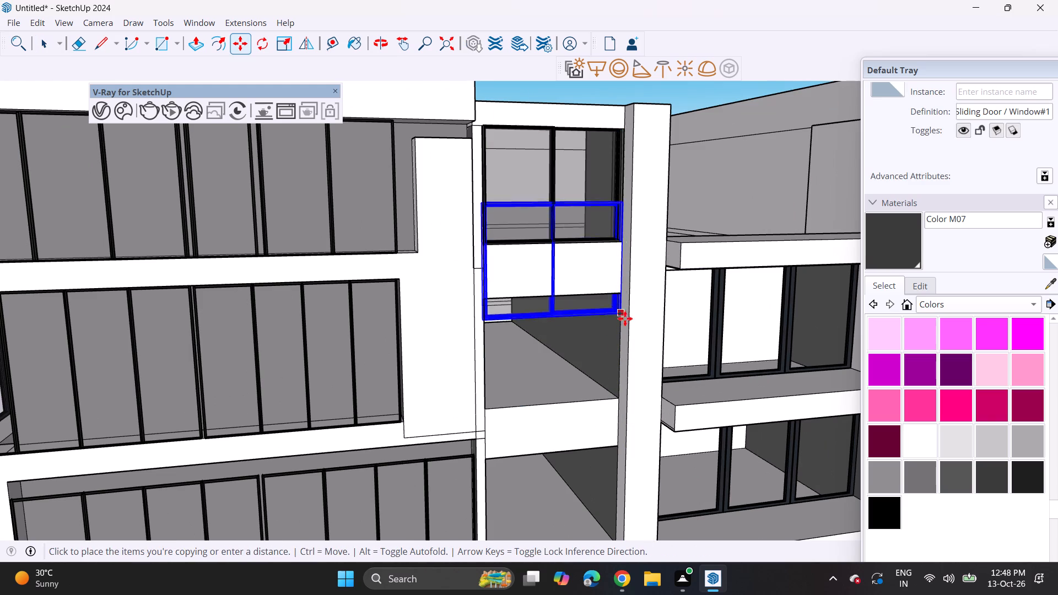
click(616, 398)
Copy the two-panel door successively into the third, fourth and fifth openings from the top of the narrow middle bay.
click(620, 401)
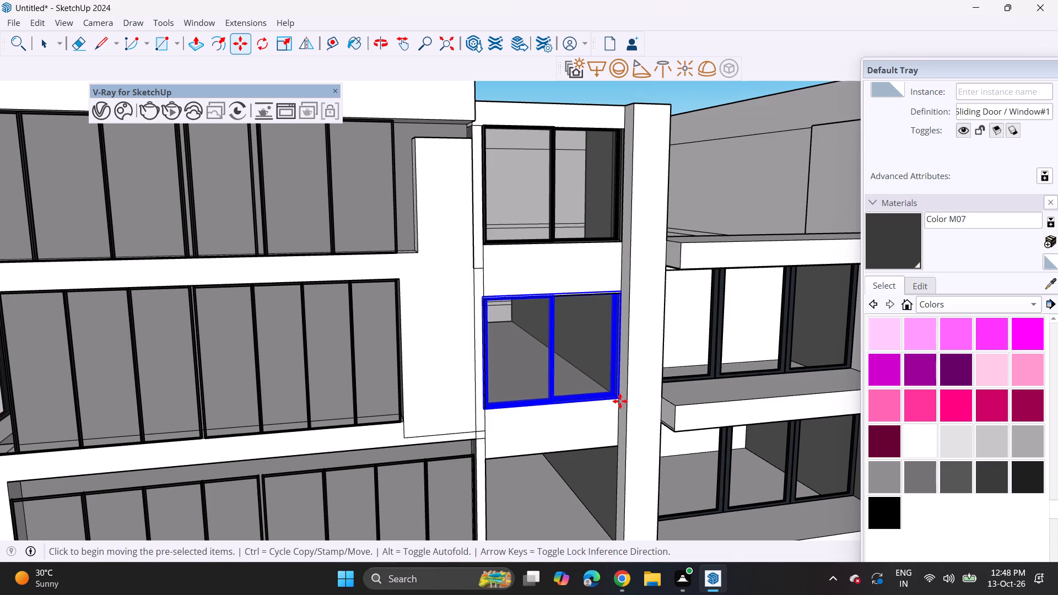
shift+middle_drag(611, 501, 611, 308)
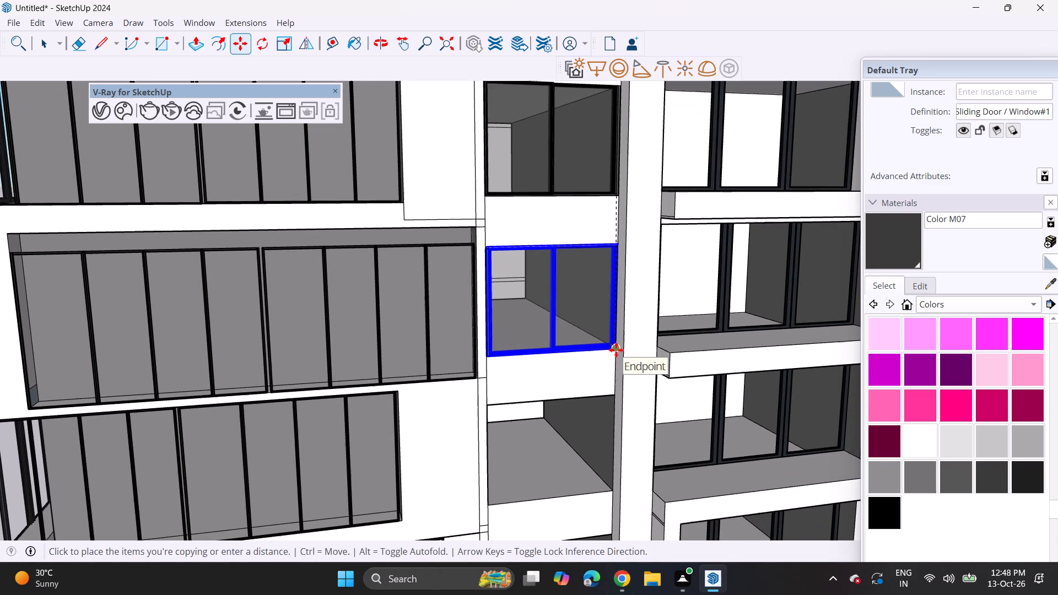
click(616, 350)
click(616, 351)
shift+middle_drag(604, 416, 604, 311)
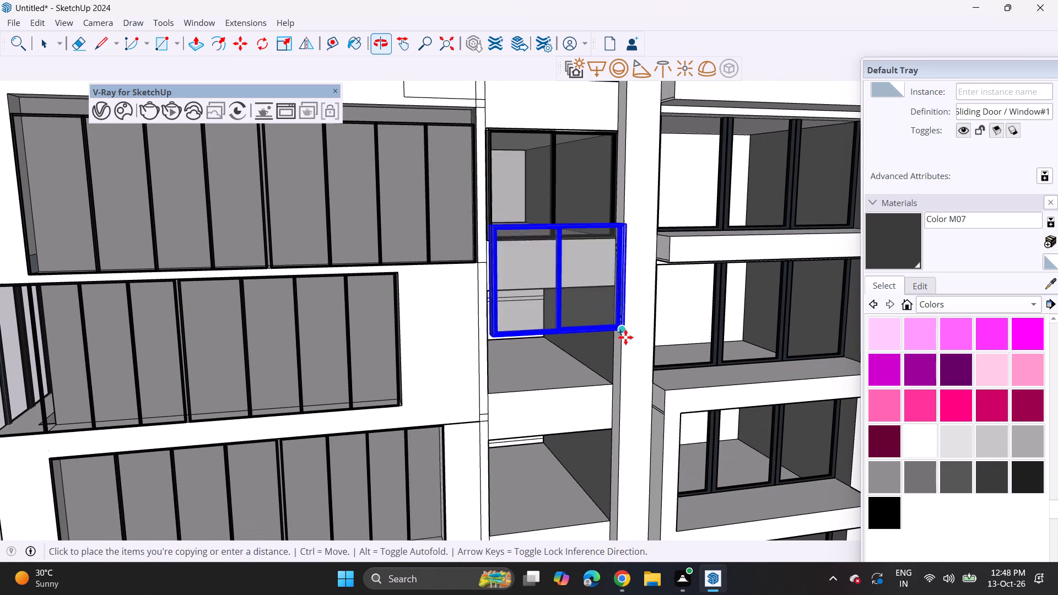
click(613, 379)
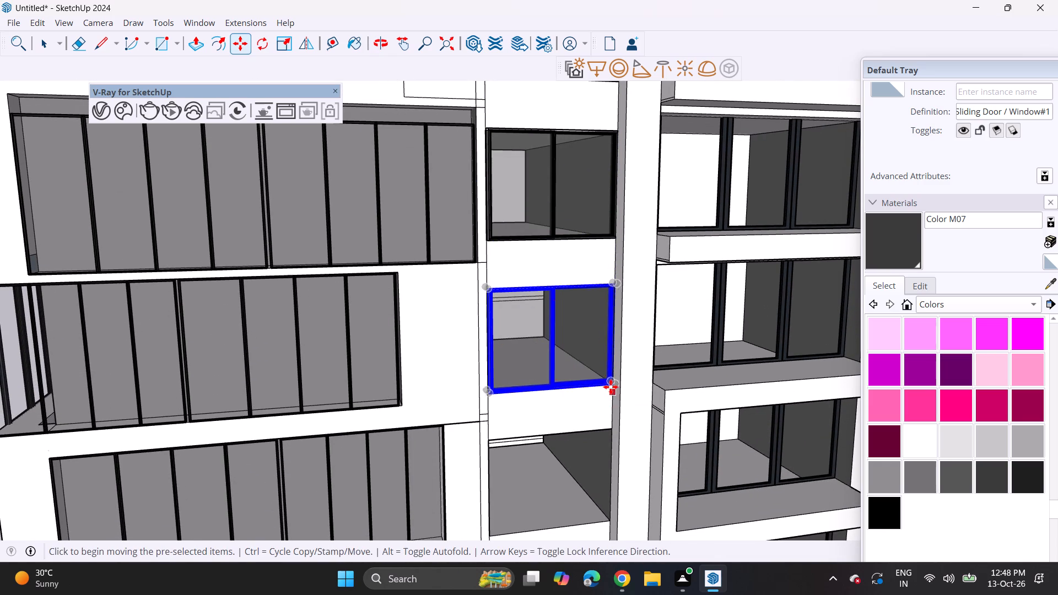
click(611, 386)
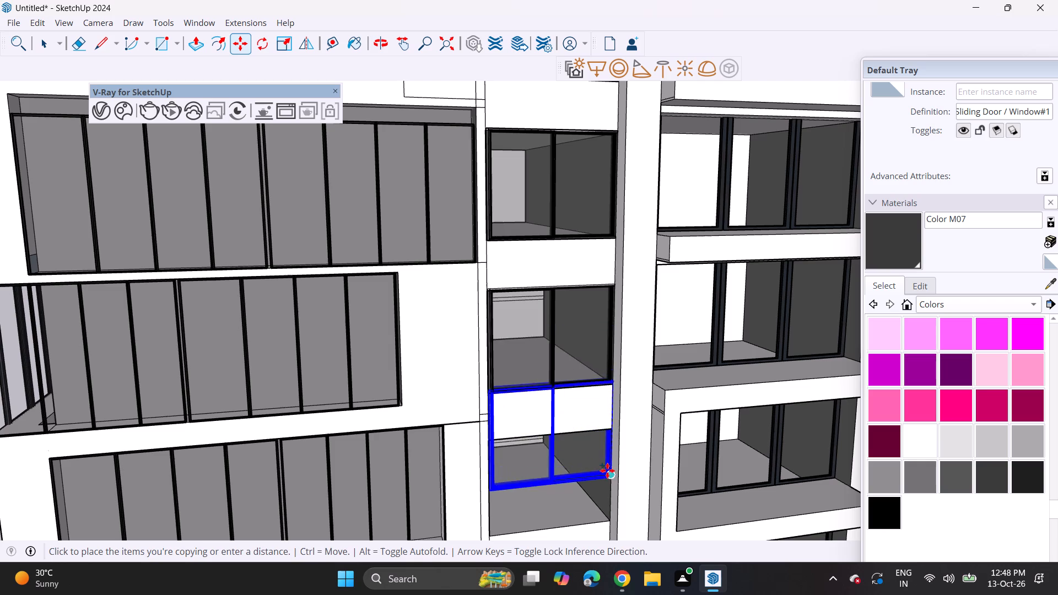
middle_drag(607, 470, 607, 398)
click(608, 469)
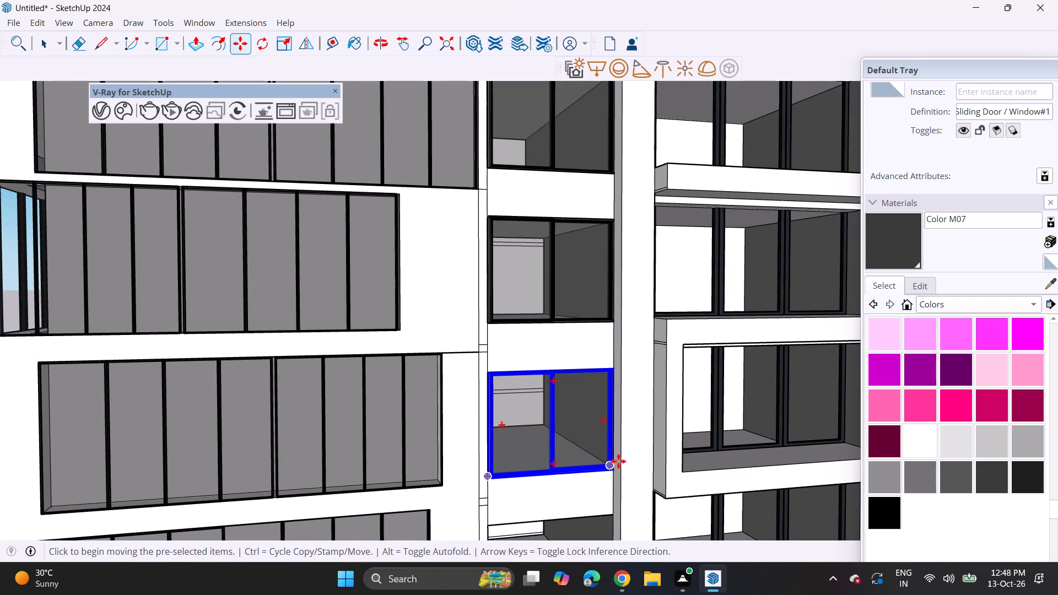
Copy the two-panel door successively into the sixth, seventh and eighth openings from the top of the narrow middle bay.
scroll(618, 461, down, 2)
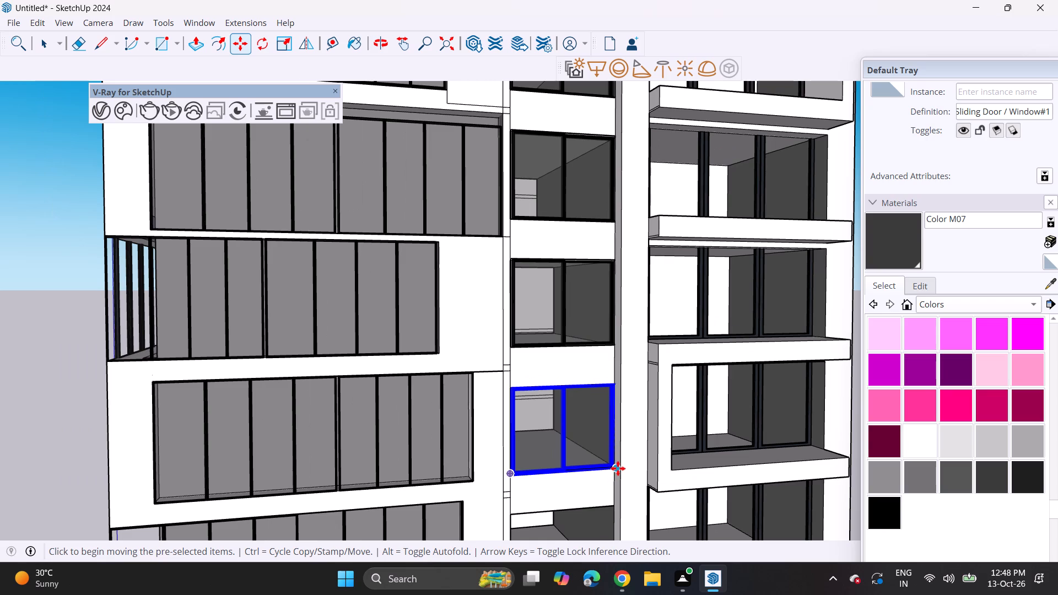
click(618, 468)
shift+middle_drag(609, 478, 566, 254)
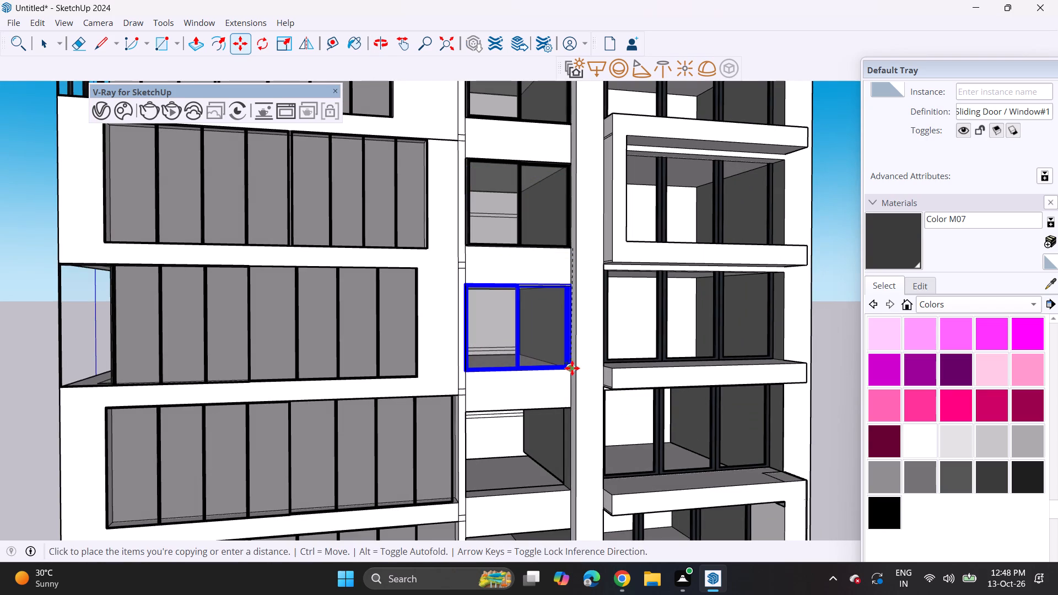
drag(572, 368, 573, 375)
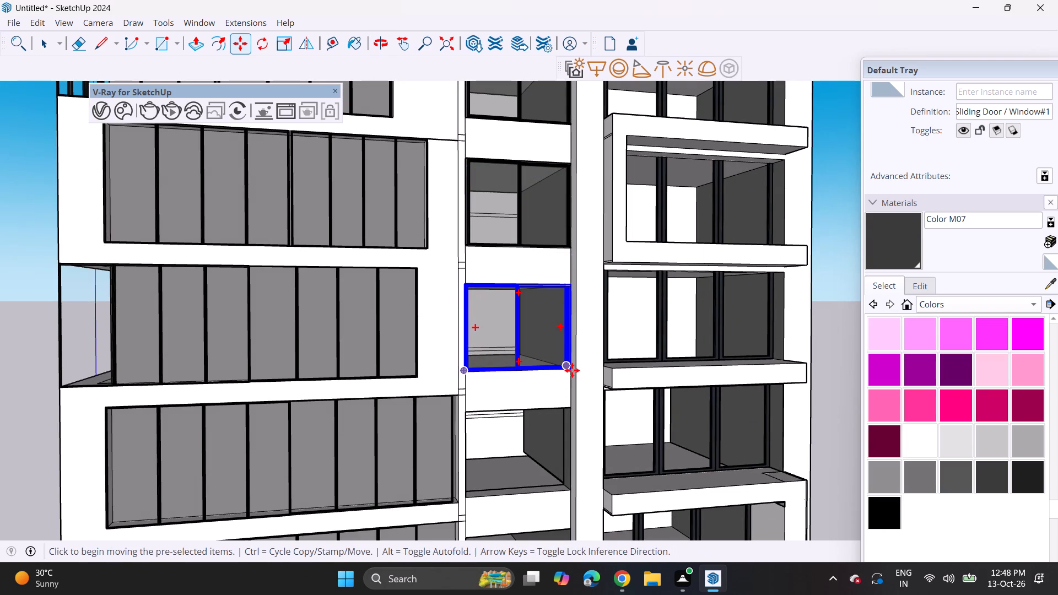
click(571, 371)
shift+middle_drag(562, 432, 550, 382)
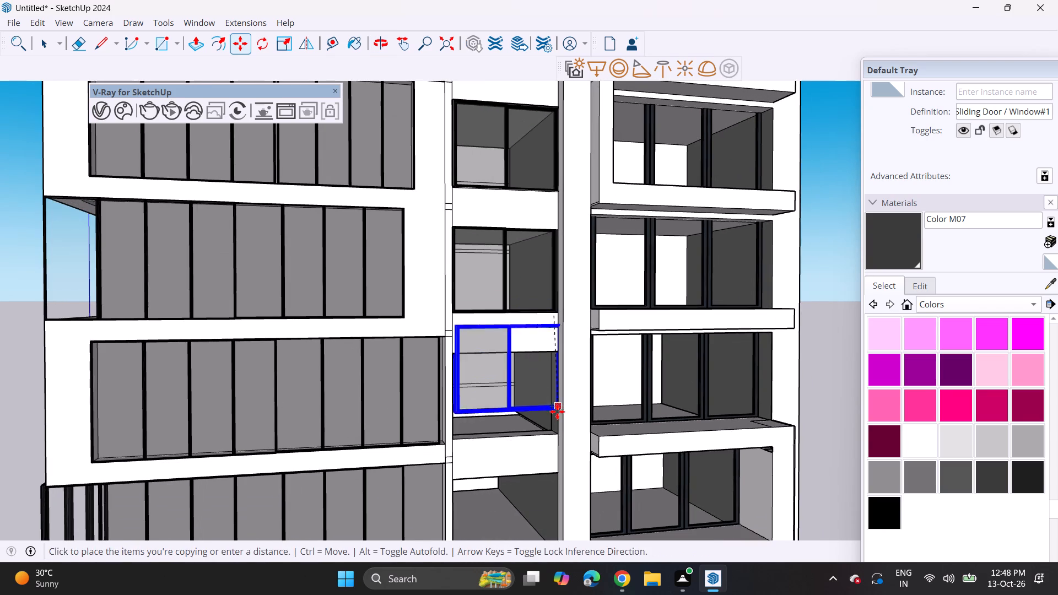
click(555, 429)
click(558, 438)
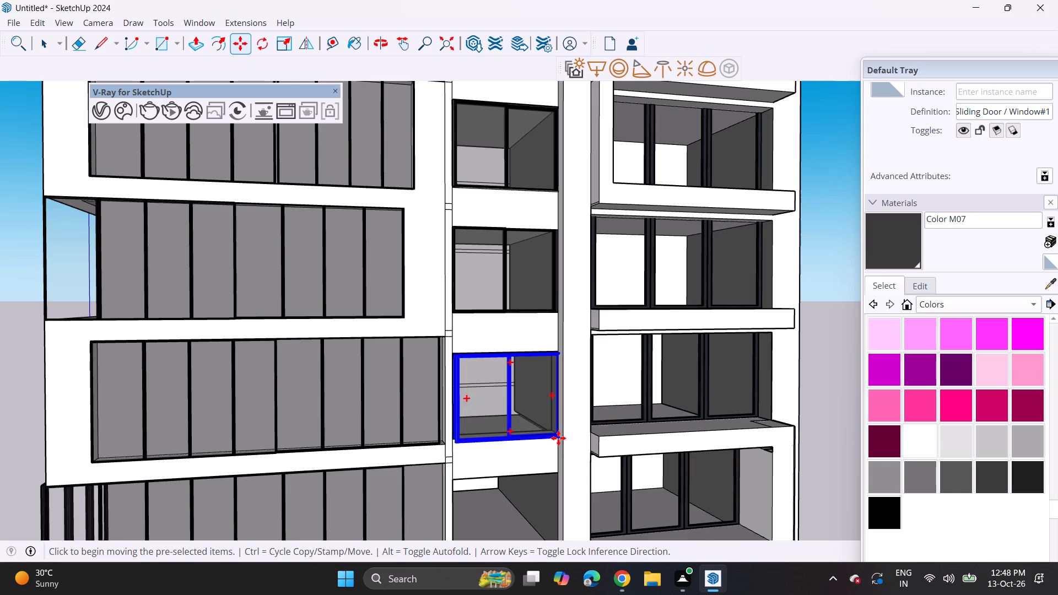
shift+middle_drag(539, 459, 540, 340)
click(555, 440)
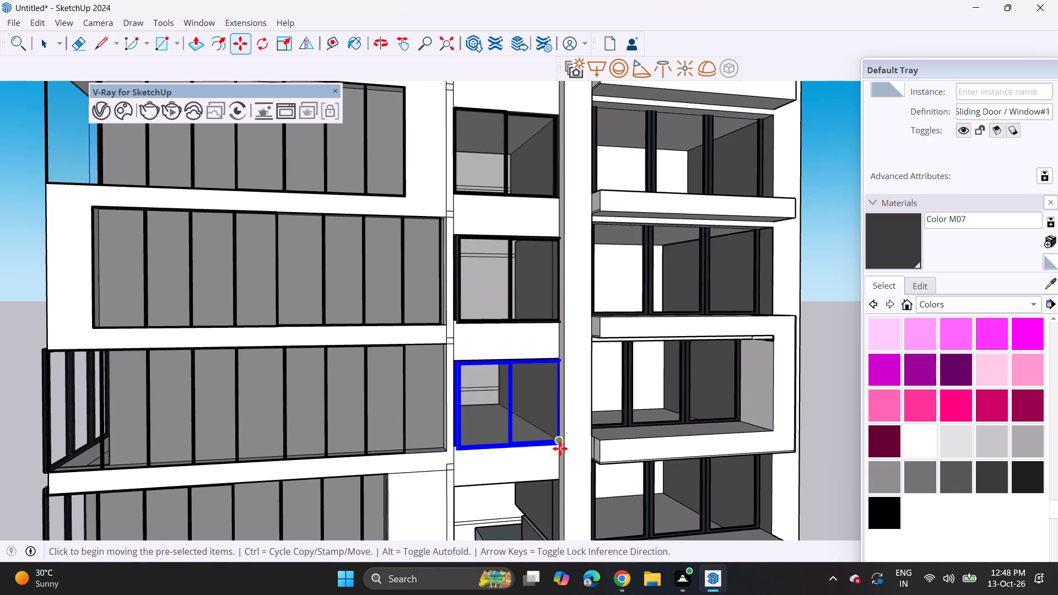
Copy the two-panel door successively into the four lowest openings of the narrow middle bay, snapping each to the opening's lower corner.
click(559, 442)
shift+middle_drag(549, 488, 554, 353)
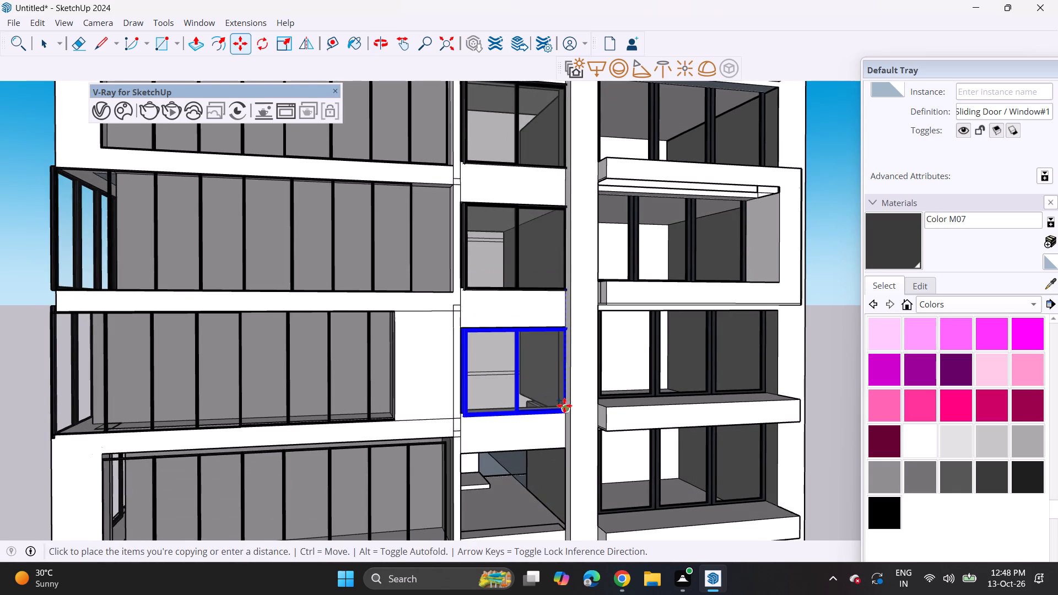
click(564, 405)
middle_drag(549, 431, 586, 440)
click(585, 414)
shift+middle_drag(576, 460, 565, 371)
click(570, 430)
click(575, 441)
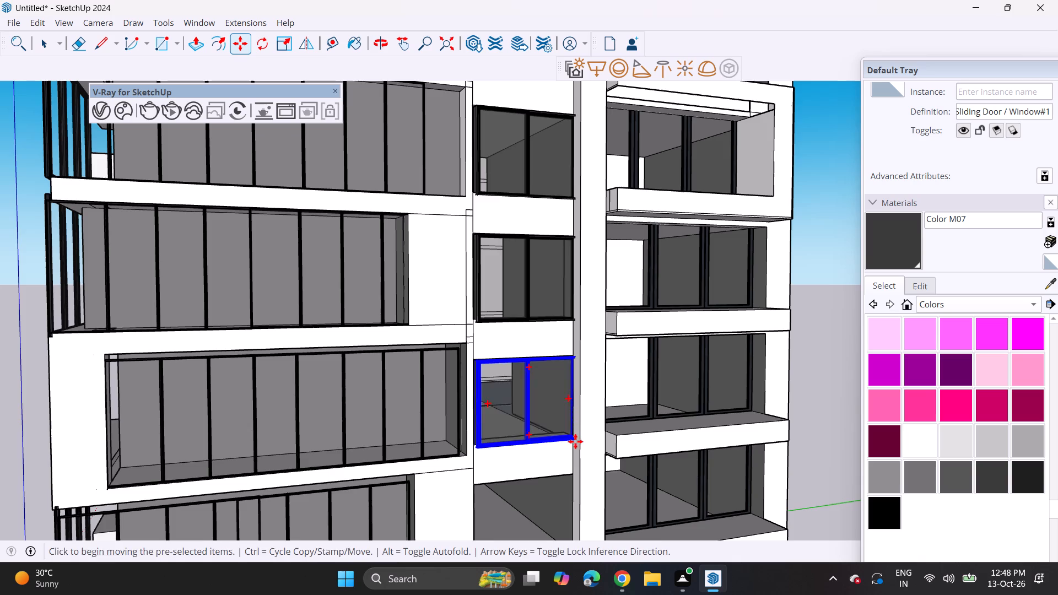
shift+middle_drag(552, 392, 552, 228)
click(571, 391)
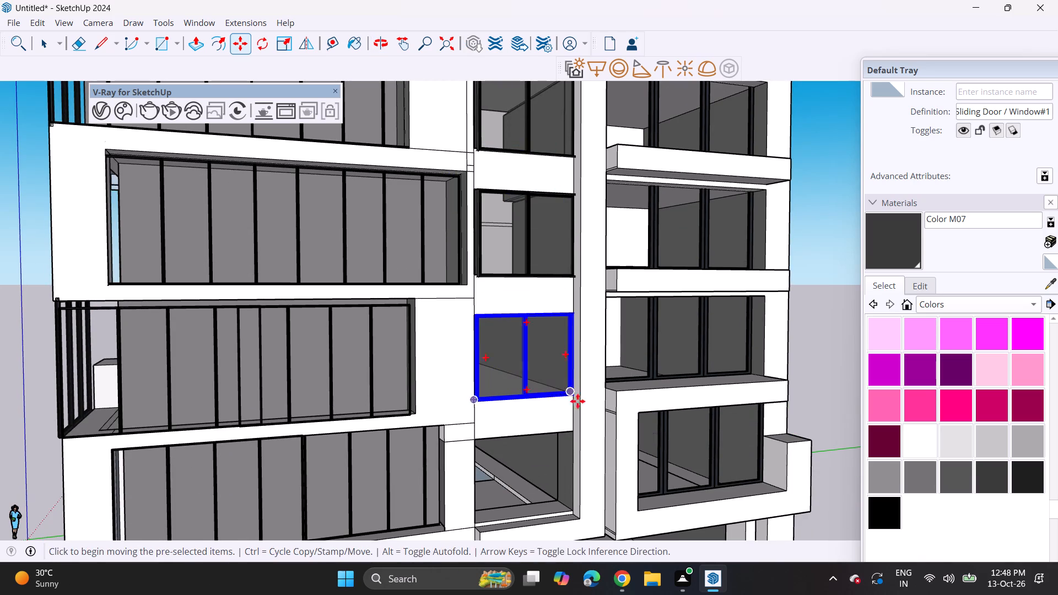
click(574, 397)
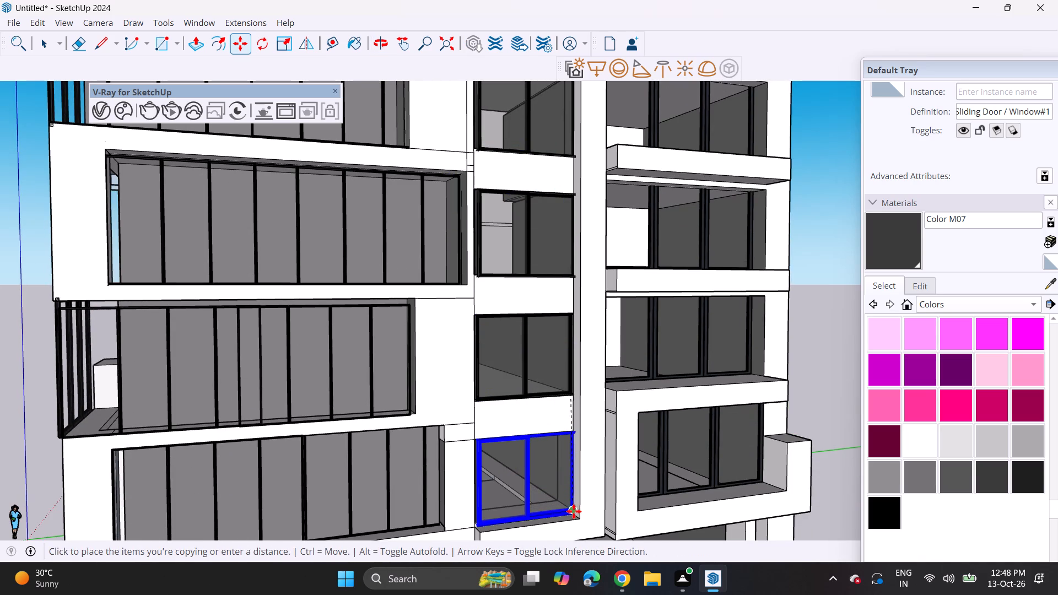
click(574, 511)
Move the two-panel door third from the bottom of the narrow middle bay to align it with its opening's lower corner.
shift+middle_drag(563, 319, 565, 386)
middle_drag(514, 293, 474, 361)
scroll(469, 387, up, 1)
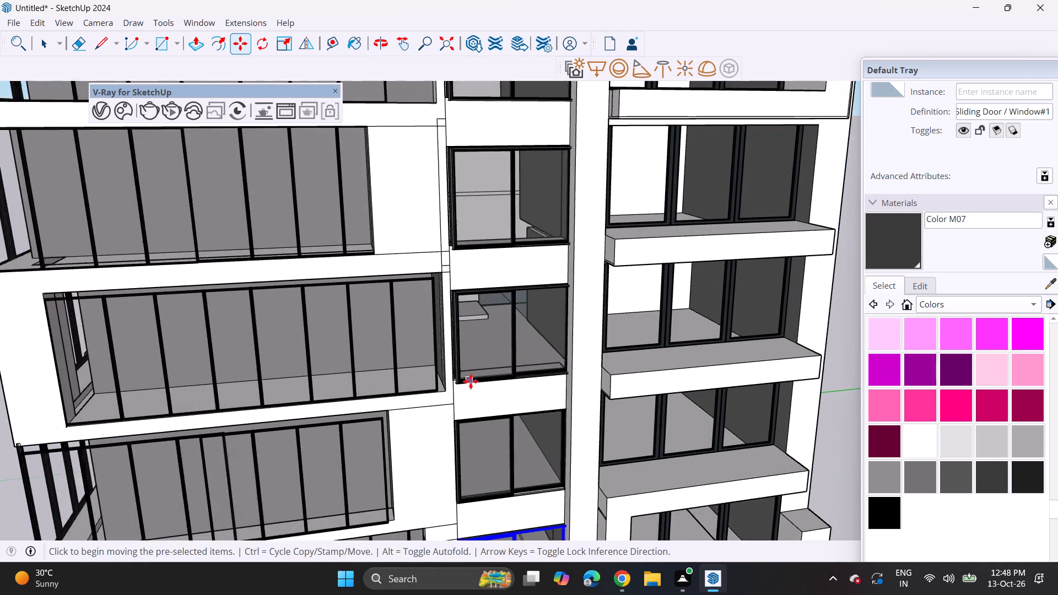
scroll(471, 381, up, 1)
key(space)
click(542, 352)
scroll(556, 367, up, 2)
key(m)
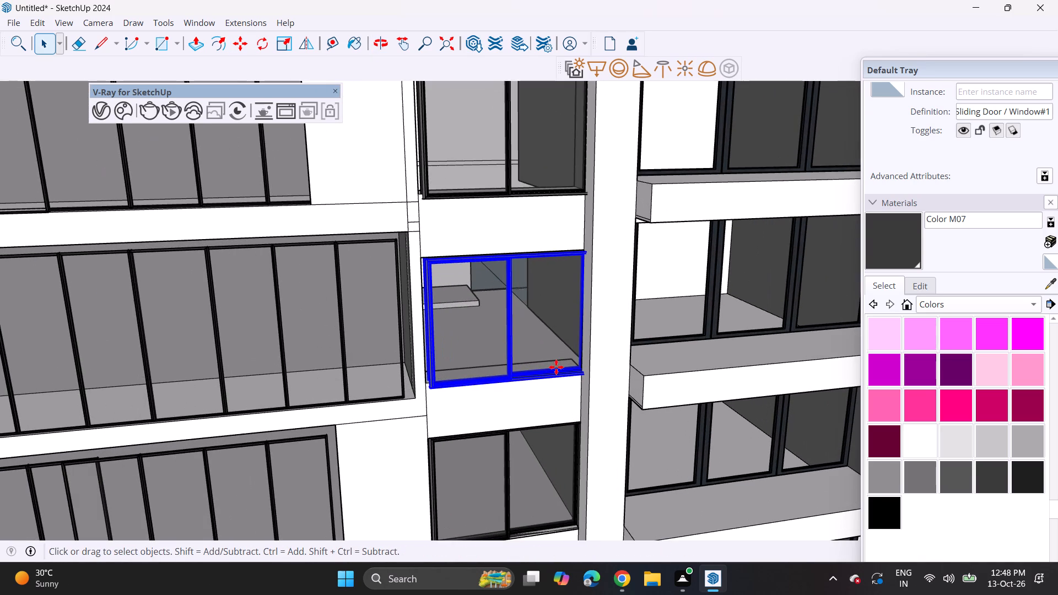
click(590, 380)
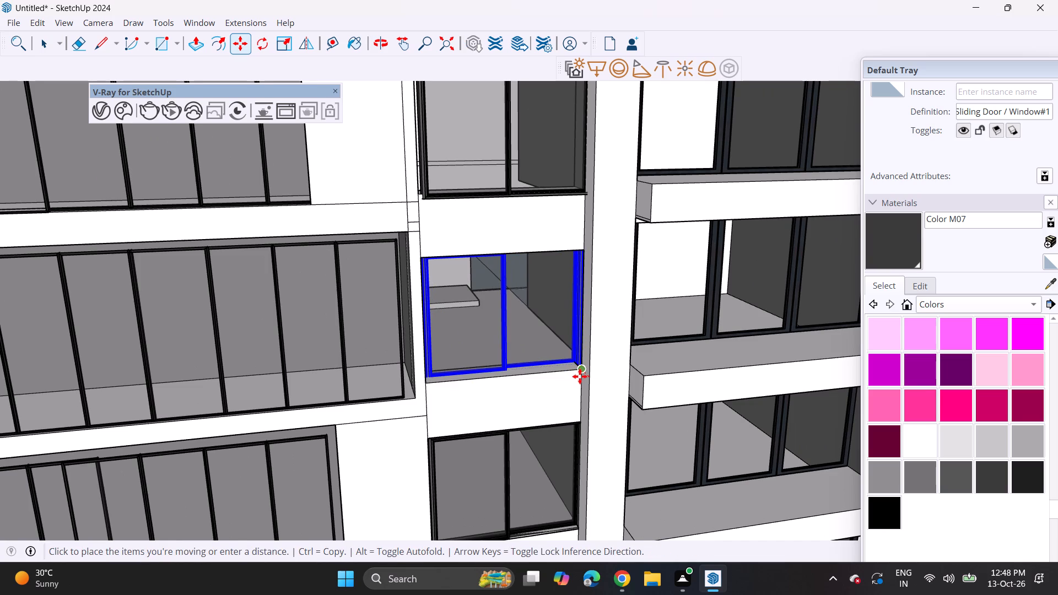
click(580, 376)
Examine the whole tower from its corner to check the doors along the side facade and narrow middle bay.
scroll(536, 337, up, 1)
scroll(536, 337, down, 10)
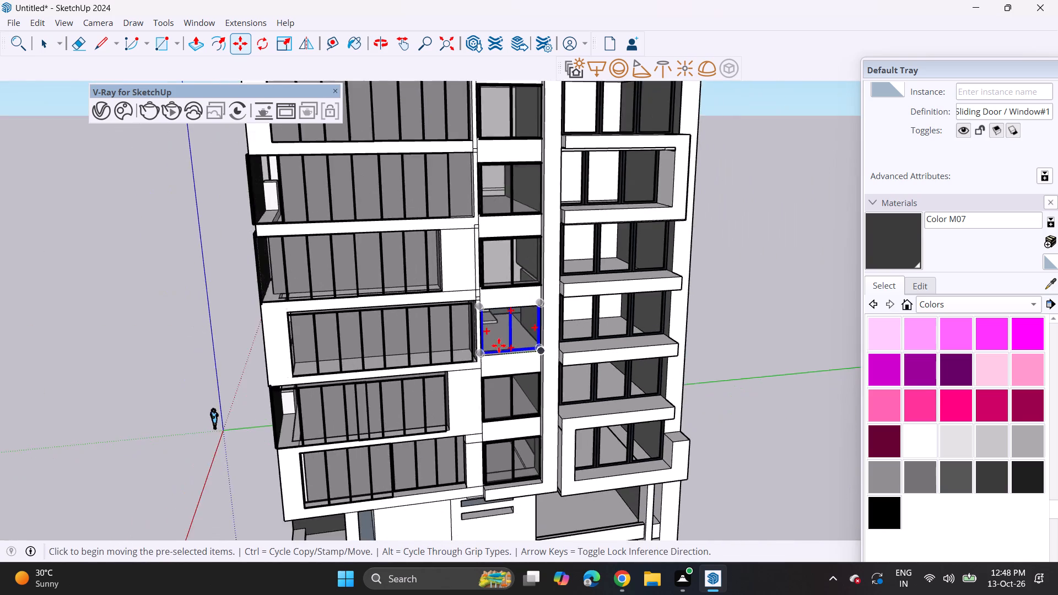
scroll(499, 345, down, 4)
middle_drag(480, 407, 516, 321)
scroll(480, 404, up, 1)
scroll(533, 306, down, 5)
middle_drag(484, 340, 586, 355)
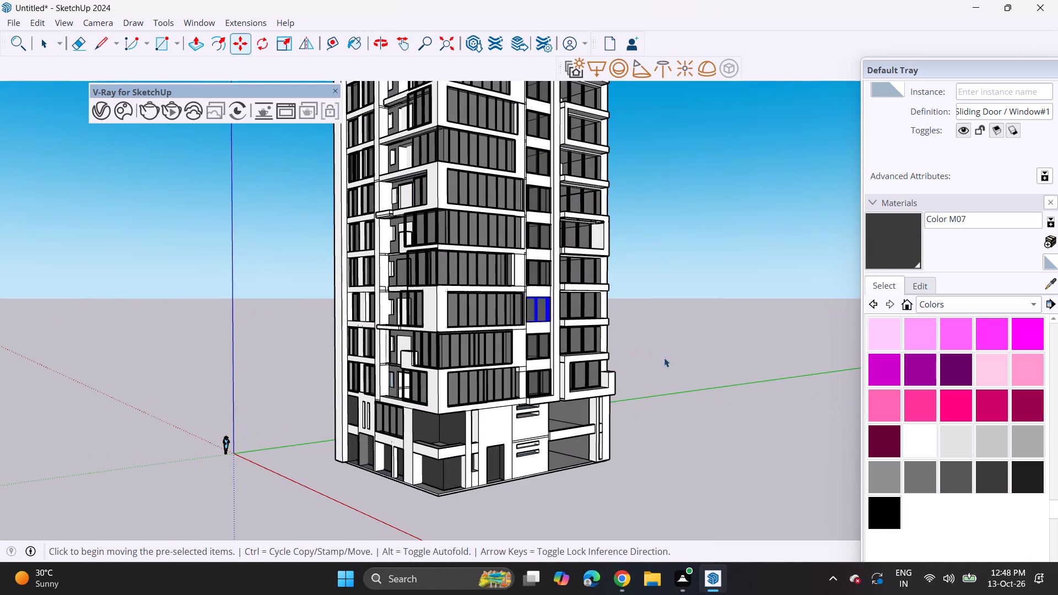
key(space)
click(669, 355)
shift+middle_drag(541, 321, 555, 420)
scroll(553, 408, down, 3)
middle_drag(542, 418, 538, 413)
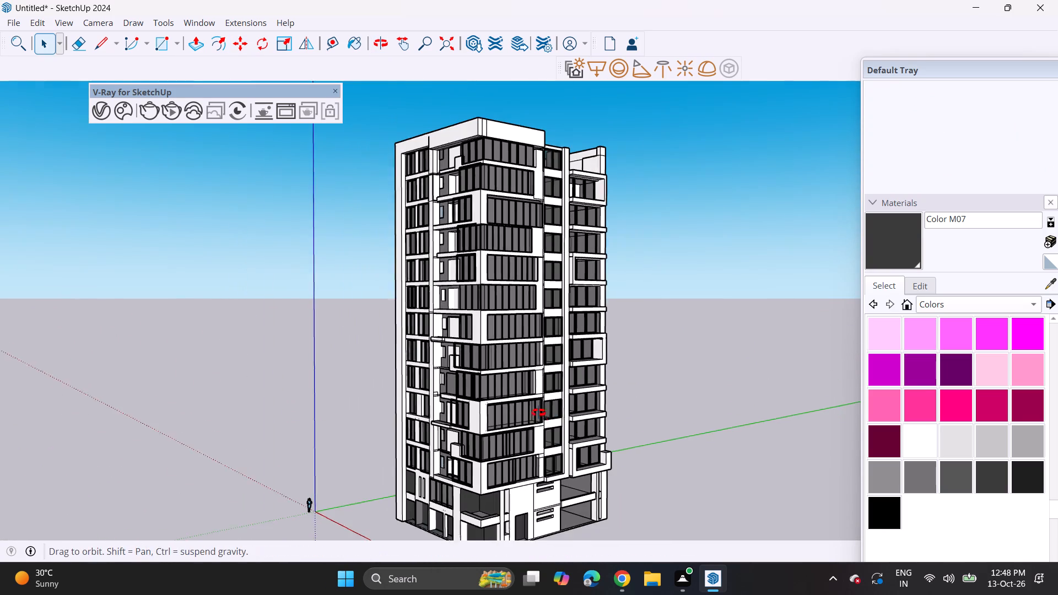
middle_drag(538, 413, 538, 374)
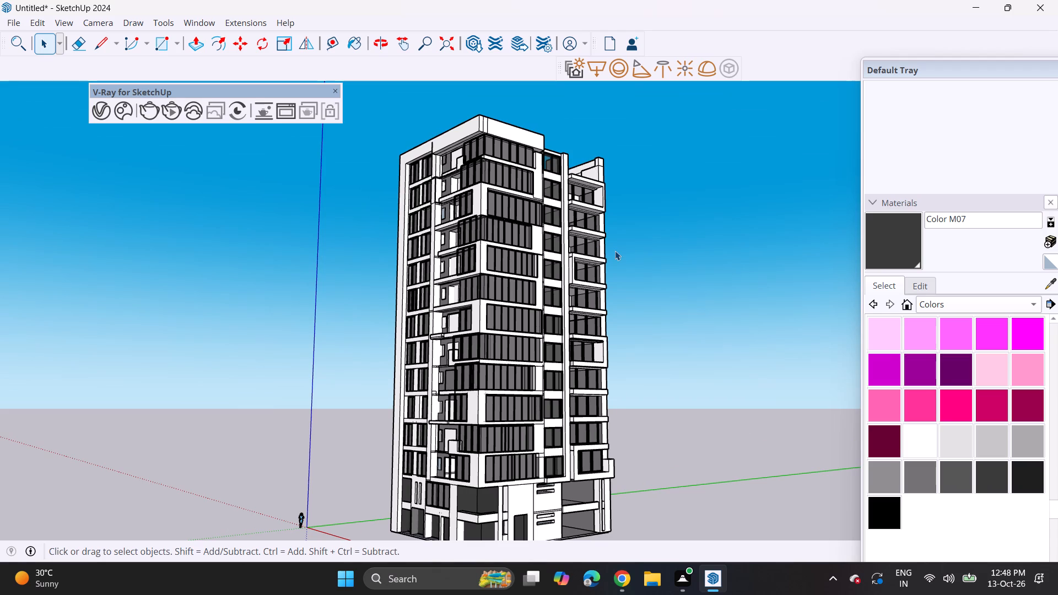
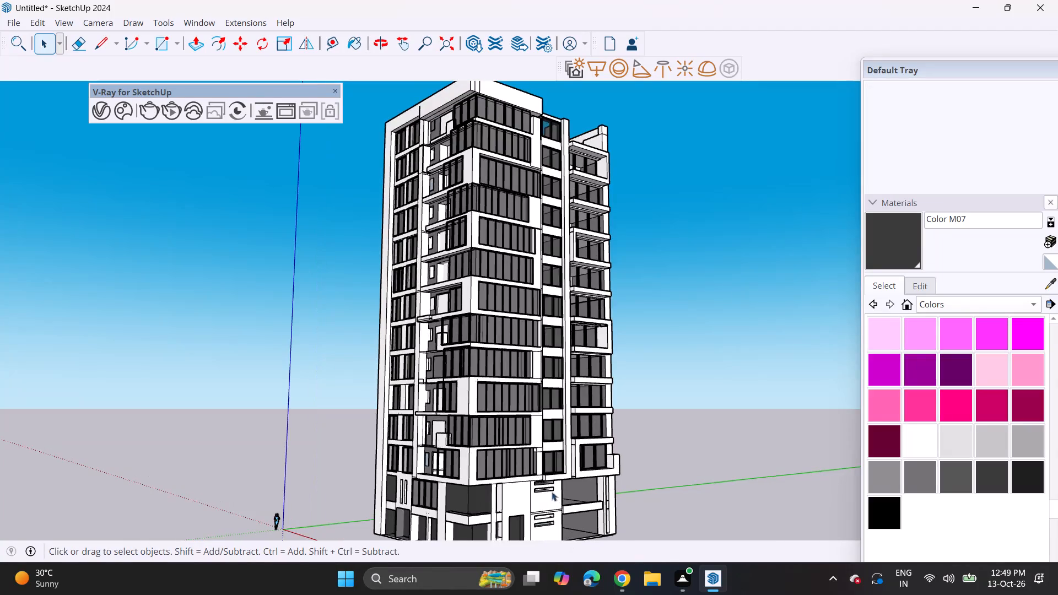
Copy the four-panel sliding door from the lowest wide side facade opening into the open podium bay beneath the balconies, above its ledge.
scroll(530, 477, up, 10)
click(510, 458)
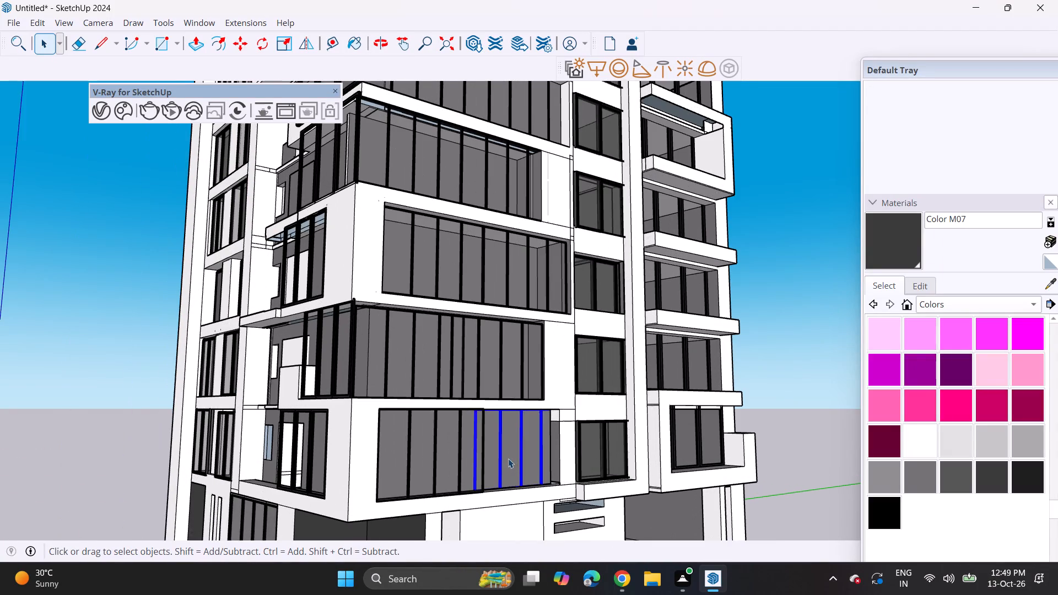
scroll(500, 464, down, 3)
key(m)
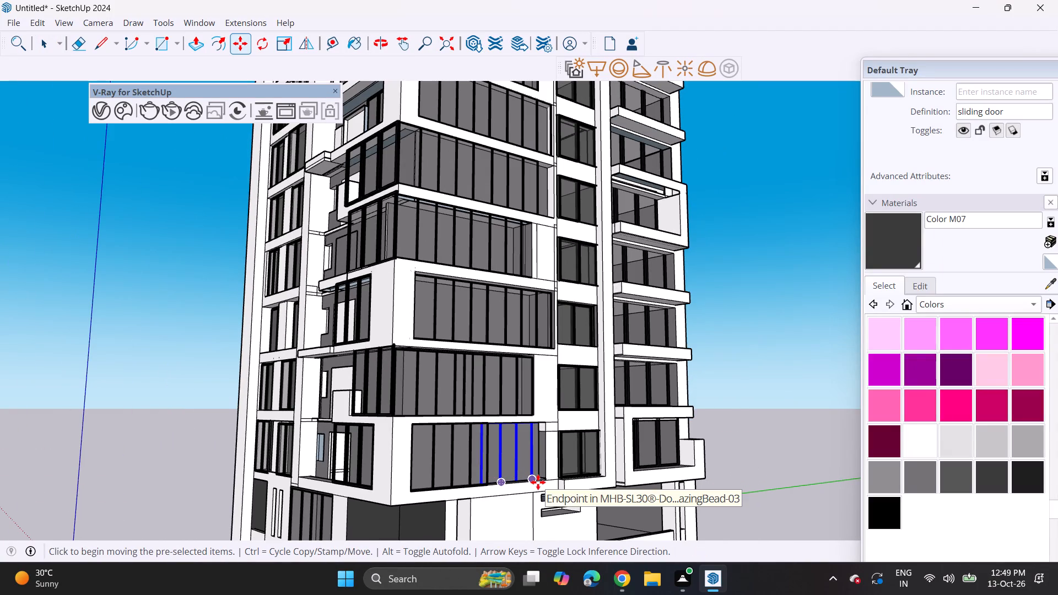
click(538, 482)
shift+middle_drag(627, 560, 563, 411)
shift+middle_drag(607, 465, 585, 414)
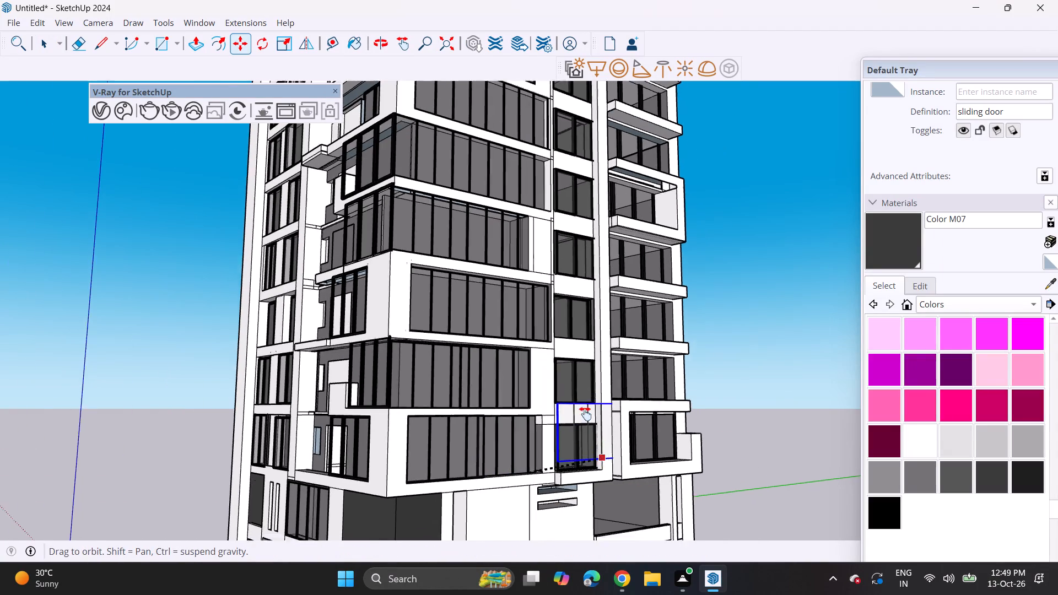
shift+middle_drag(585, 414, 523, 300)
scroll(559, 331, up, 2)
scroll(571, 392, up, 1)
middle_drag(571, 389, 582, 438)
scroll(589, 386, up, 5)
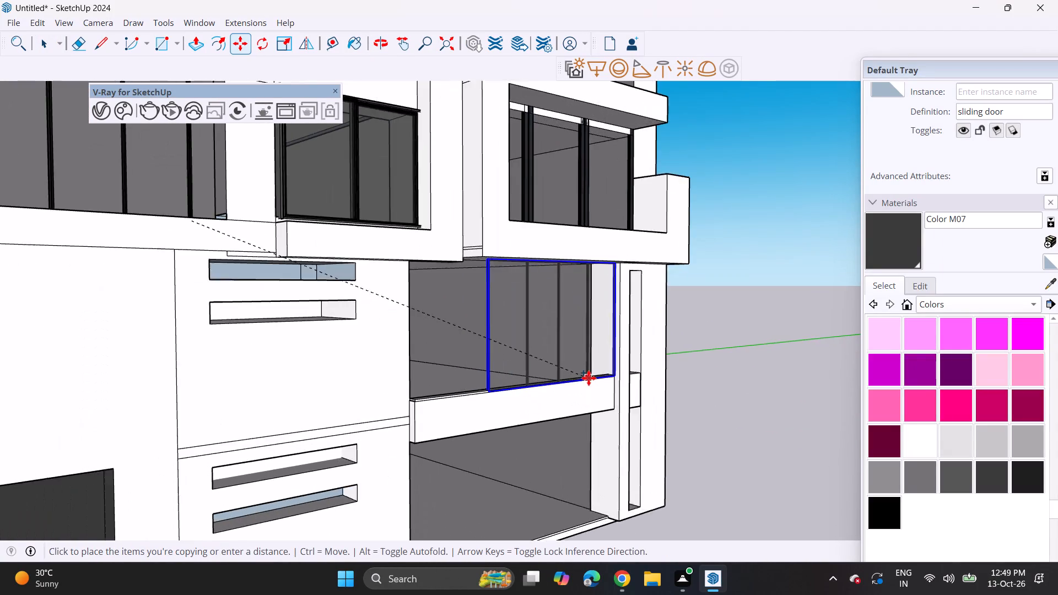
scroll(584, 377, up, 4)
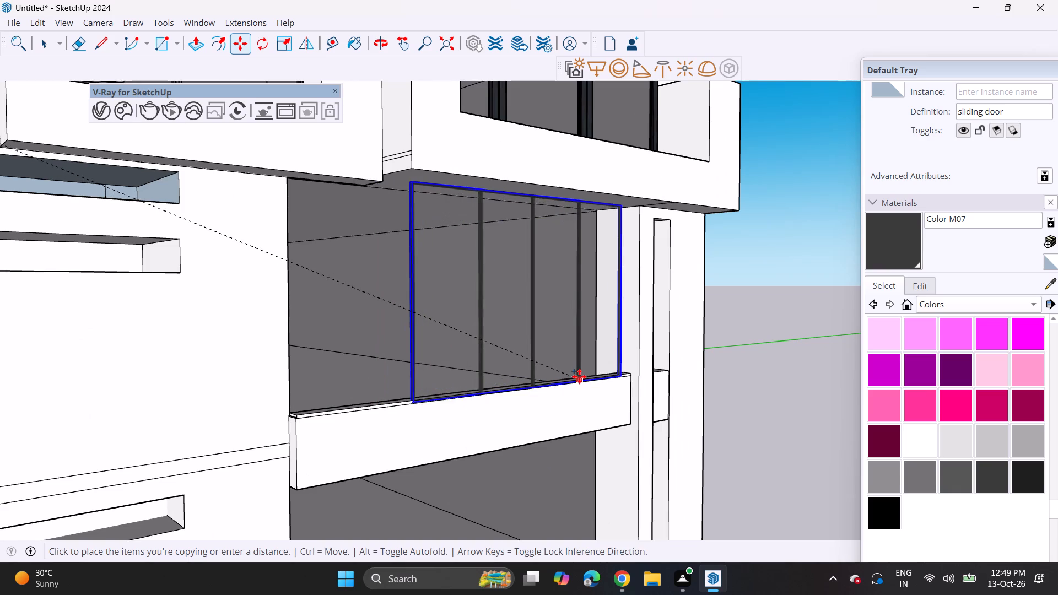
click(579, 377)
Move the copied four-panel door slightly inward so its lower corner sits on the podium bay's ledge beside the column.
middle_drag(634, 385, 597, 455)
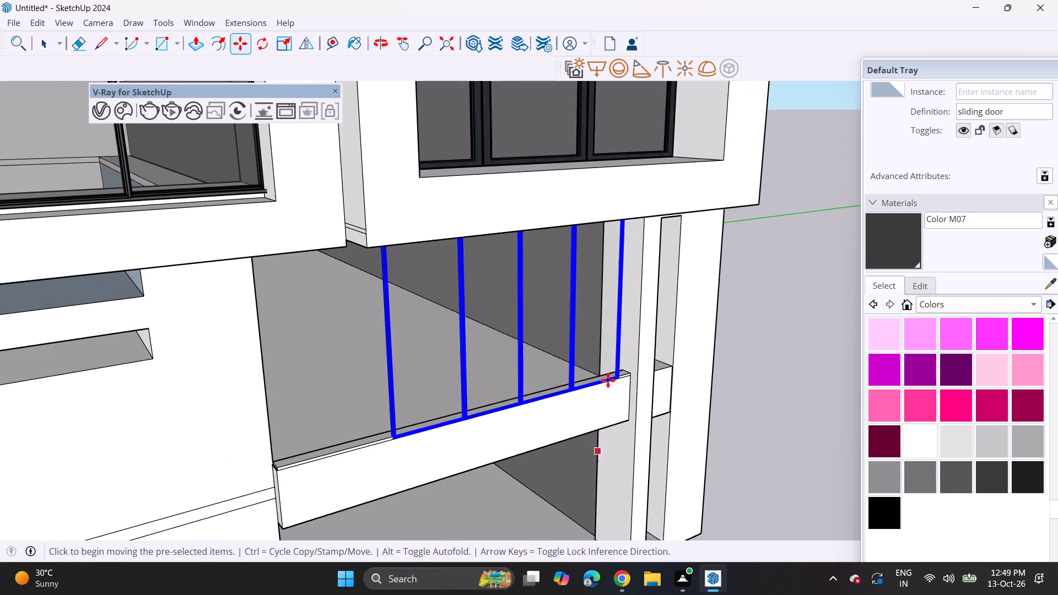
click(615, 379)
click(616, 369)
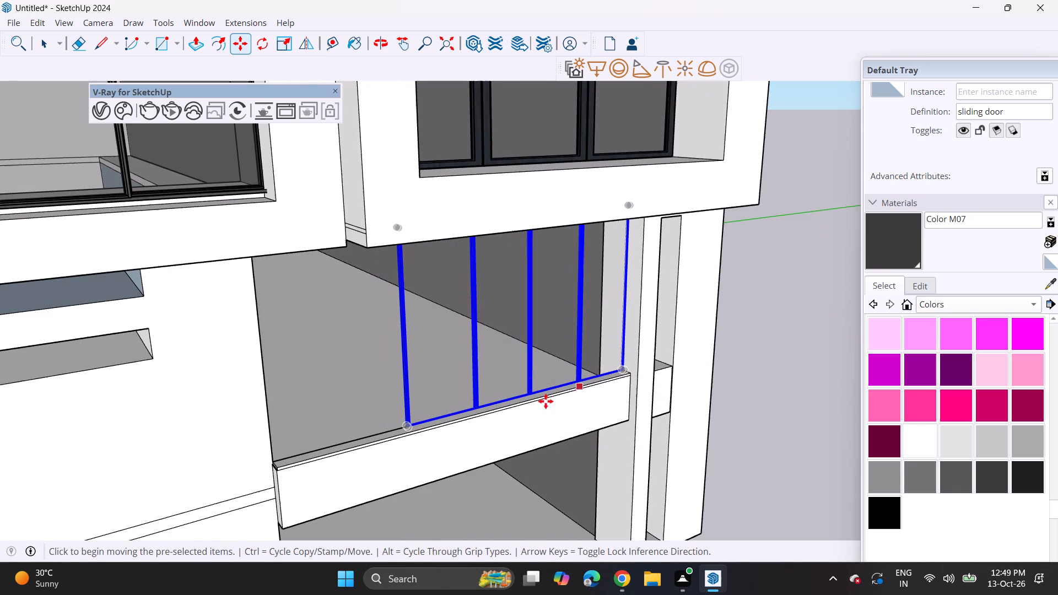
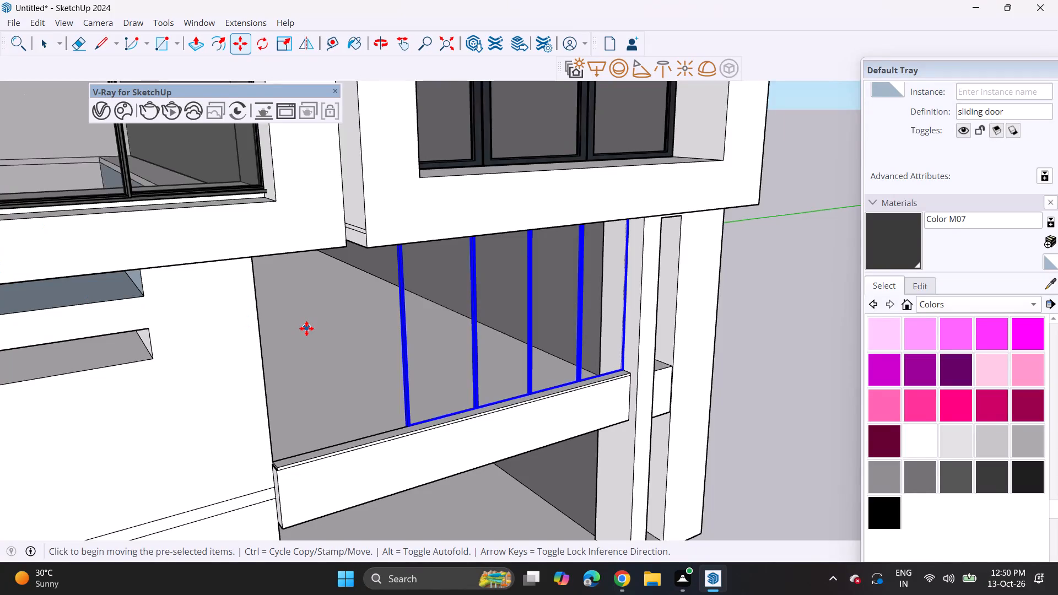
Stretch the four-panel sliding door sideways to the far wall so it fills the full width of the podium bay.
scroll(306, 328, down, 4)
middle_drag(306, 328, 416, 301)
click(287, 36)
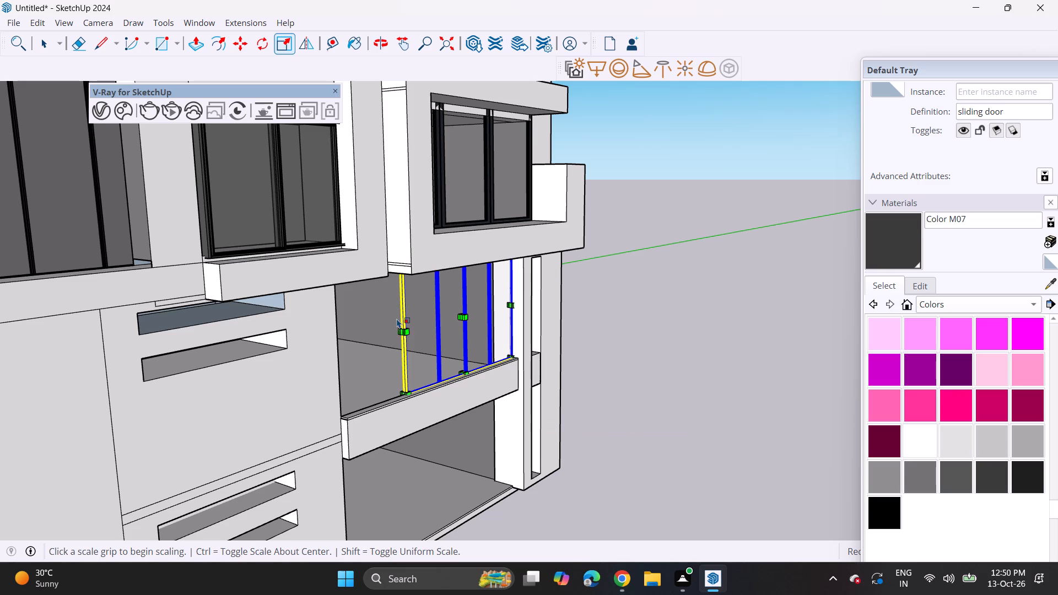
scroll(397, 323, up, 6)
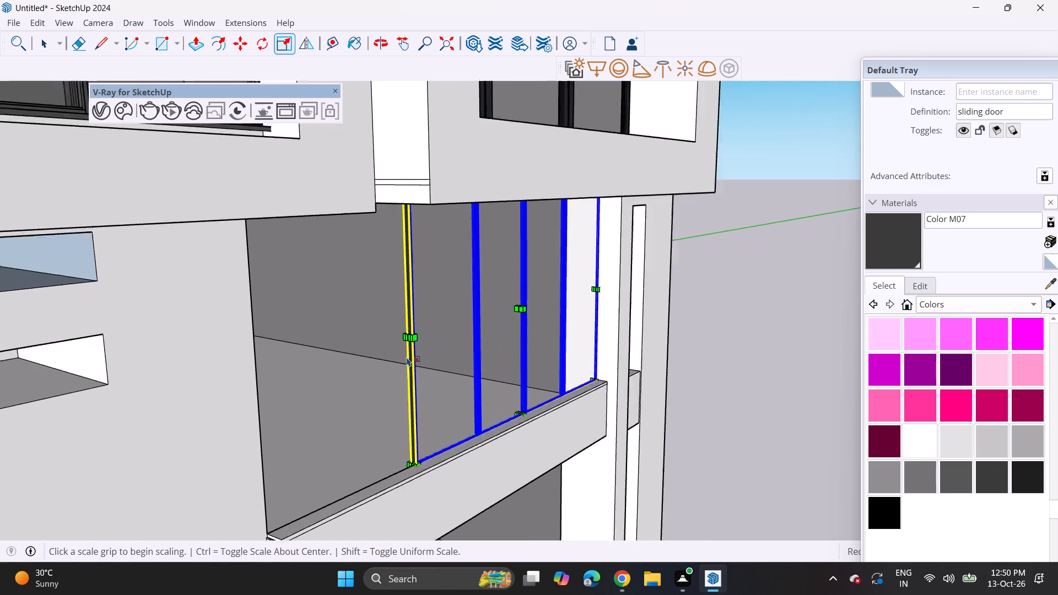
scroll(407, 357, up, 1)
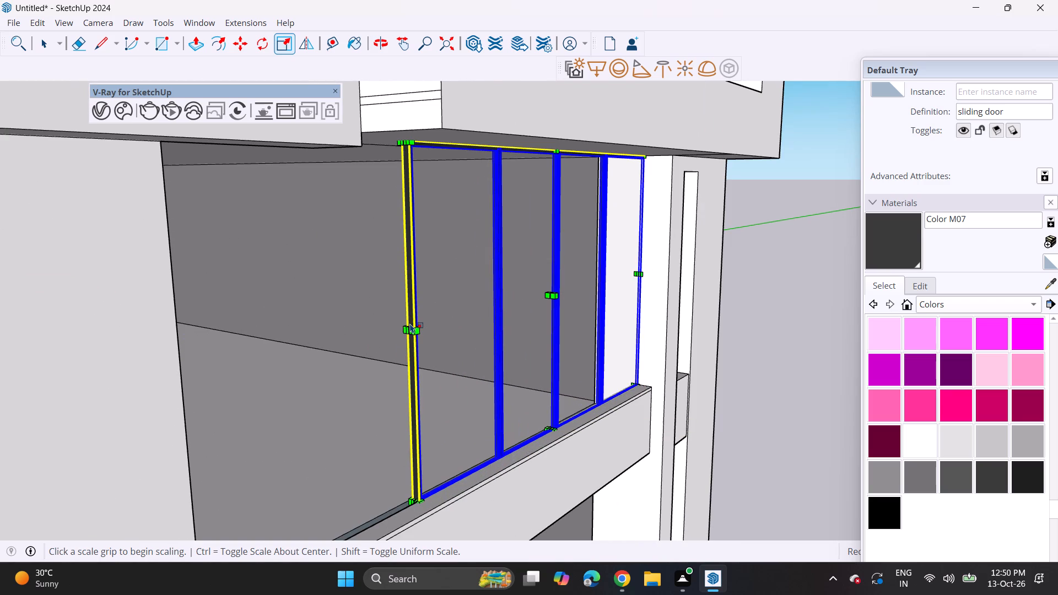
click(408, 332)
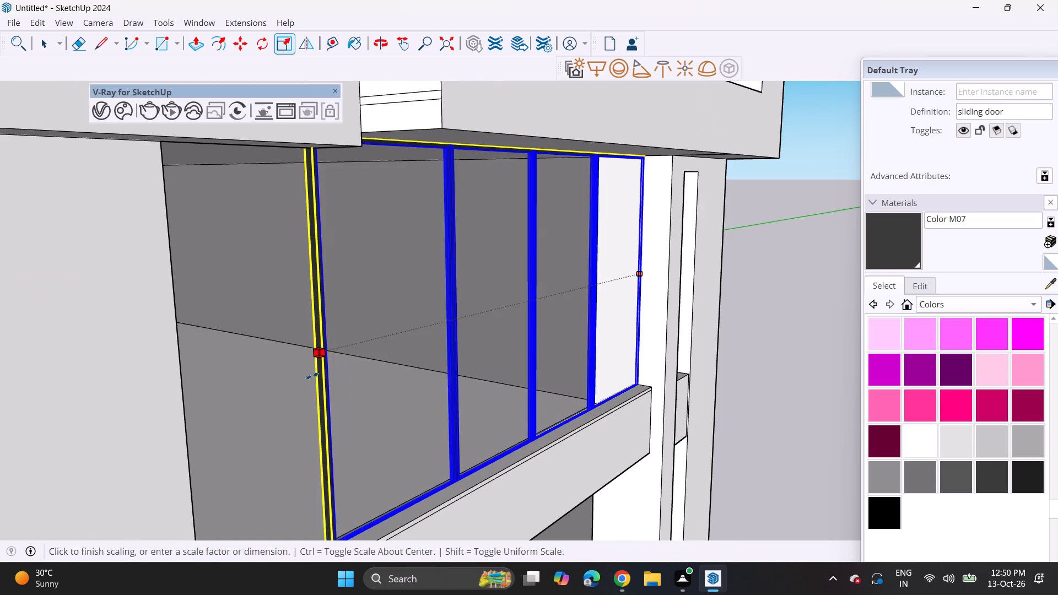
click(186, 404)
scroll(234, 386, down, 9)
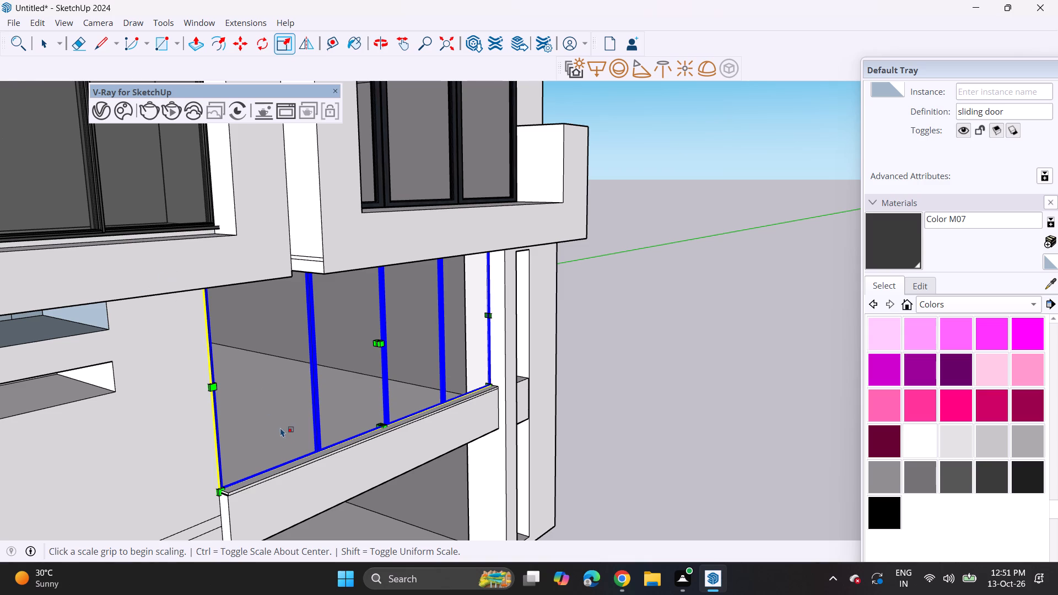
scroll(282, 432, down, 4)
shift+middle_drag(359, 457, 375, 369)
key(space)
click(593, 323)
scroll(488, 366, down, 3)
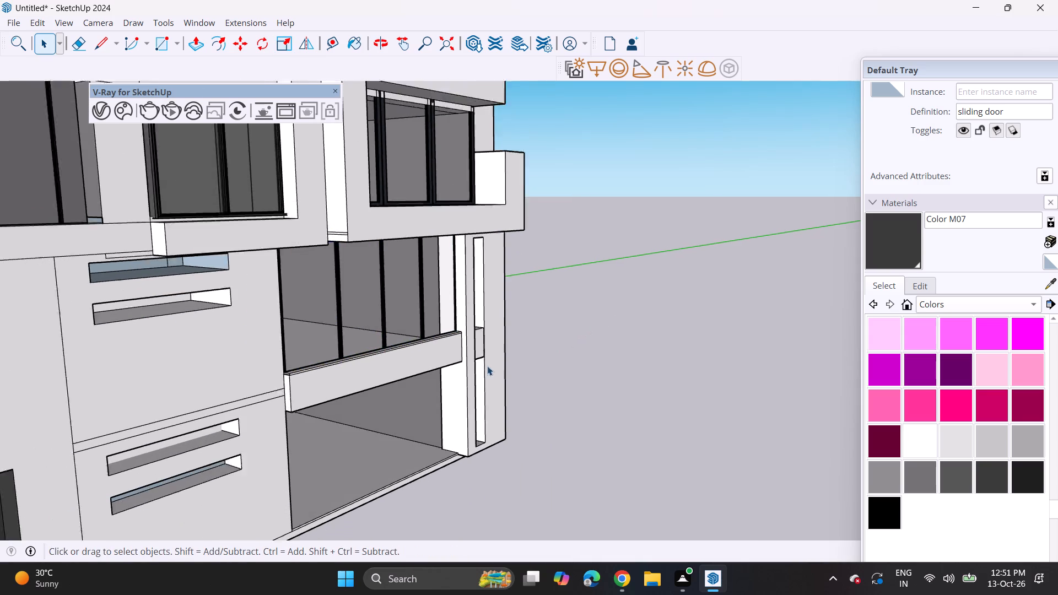
Paint the remaining light interior walls of the podium bay rooms with dark grey Color M07.
click(999, 484)
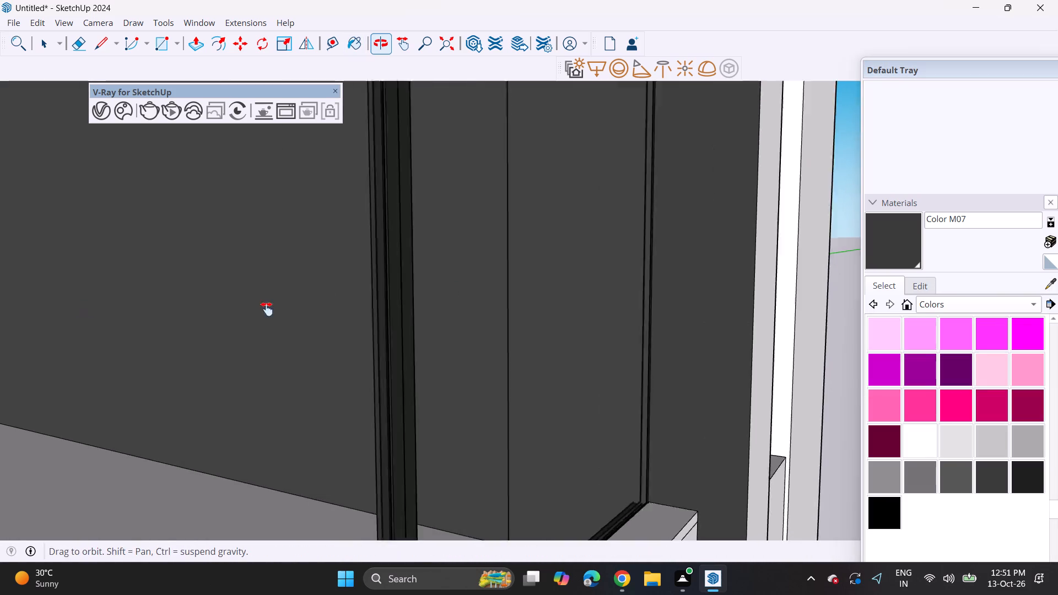
shift+middle_drag(267, 309, 969, 305)
shift+middle_drag(52, 320, 841, 308)
middle_drag(438, 269, 250, 315)
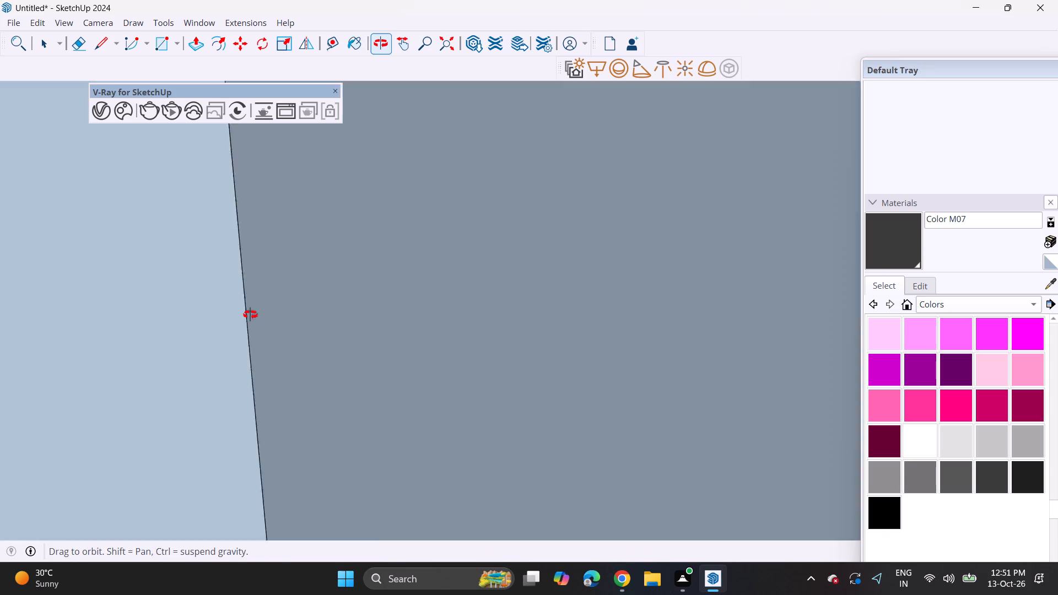
middle_drag(250, 315, 30, 322)
shift+middle_drag(889, 221, 689, 231)
middle_drag(715, 223, 255, 326)
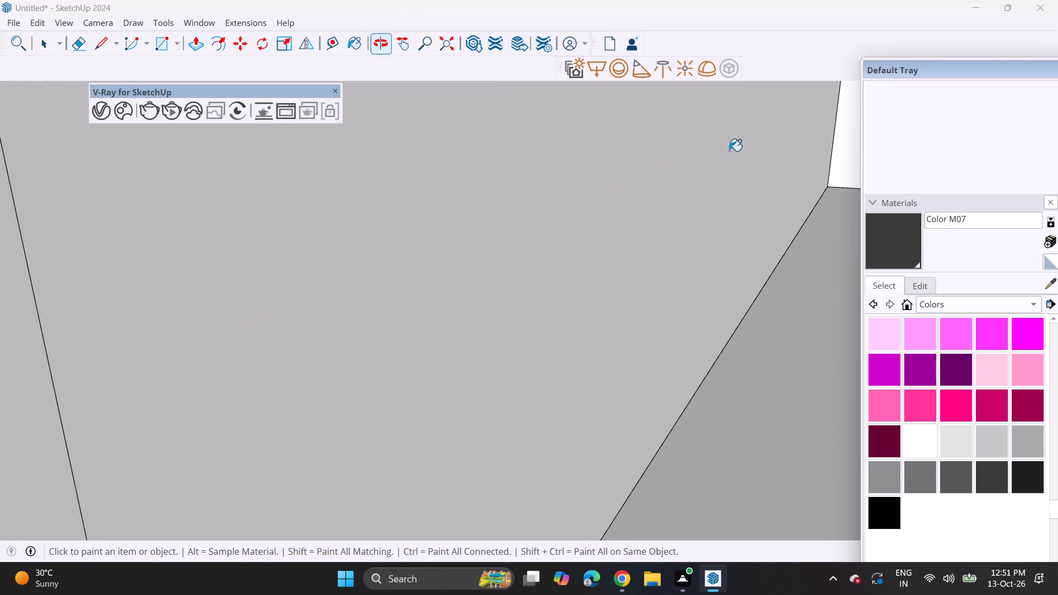
click(836, 149)
click(730, 199)
middle_drag(644, 353, 643, 353)
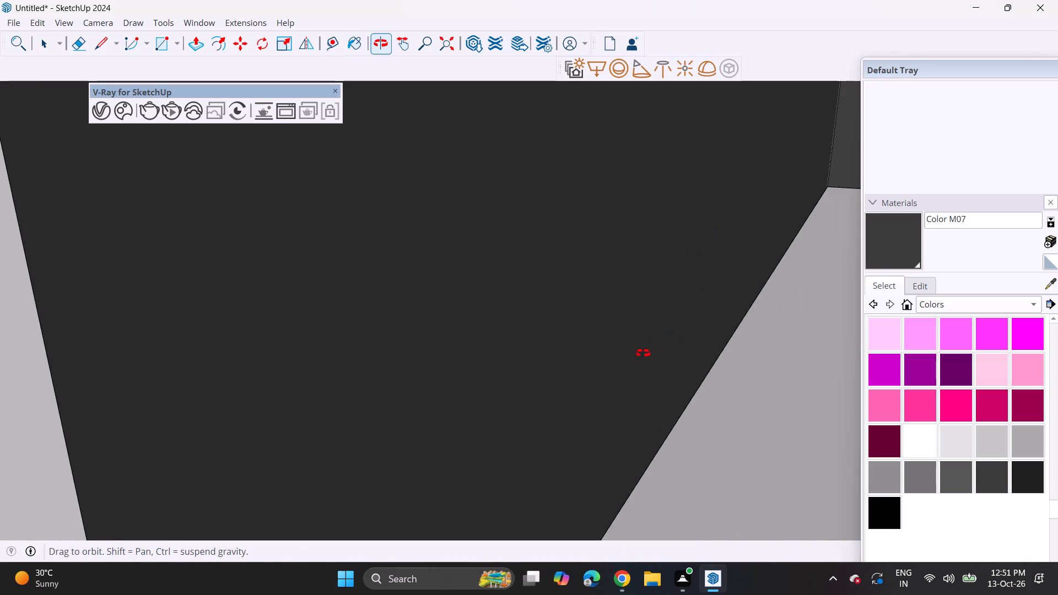
middle_drag(643, 353, 660, 296)
Paint the floor of the open ground-level bay below the ledge with dark grey Color M07.
scroll(660, 296, down, 20)
scroll(660, 296, down, 8)
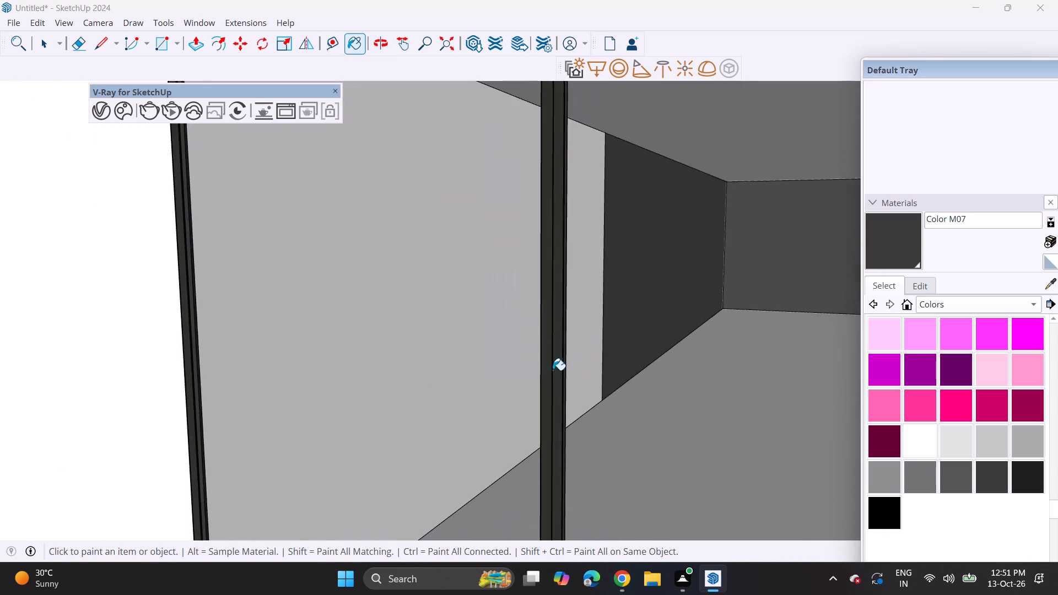
scroll(553, 370, down, 20)
scroll(553, 370, down, 4)
middle_drag(409, 480, 679, 435)
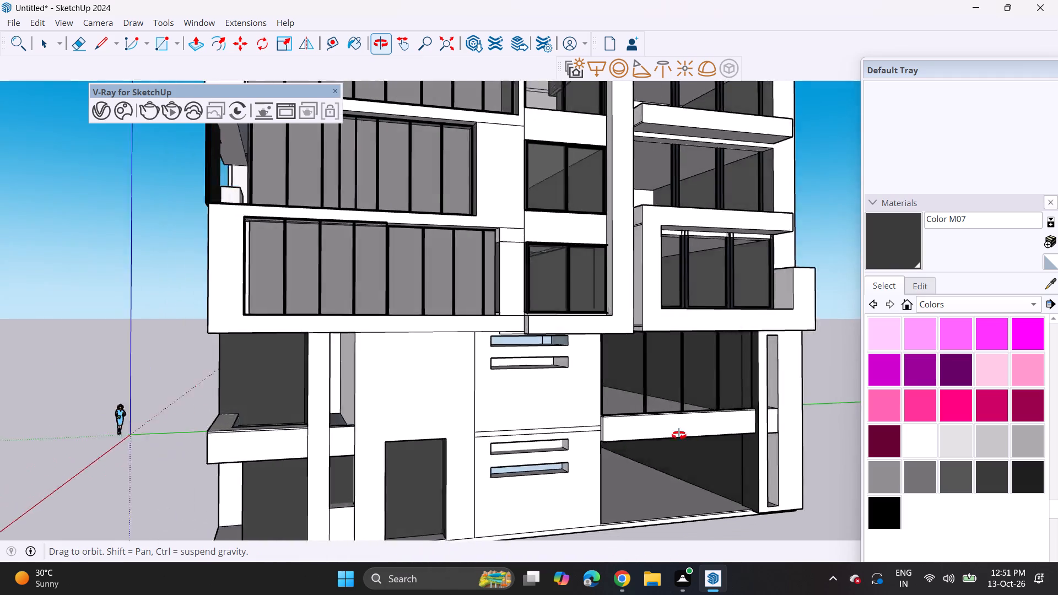
middle_drag(679, 435, 714, 429)
scroll(876, 420, up, 2)
shift+middle_drag(769, 473, 735, 401)
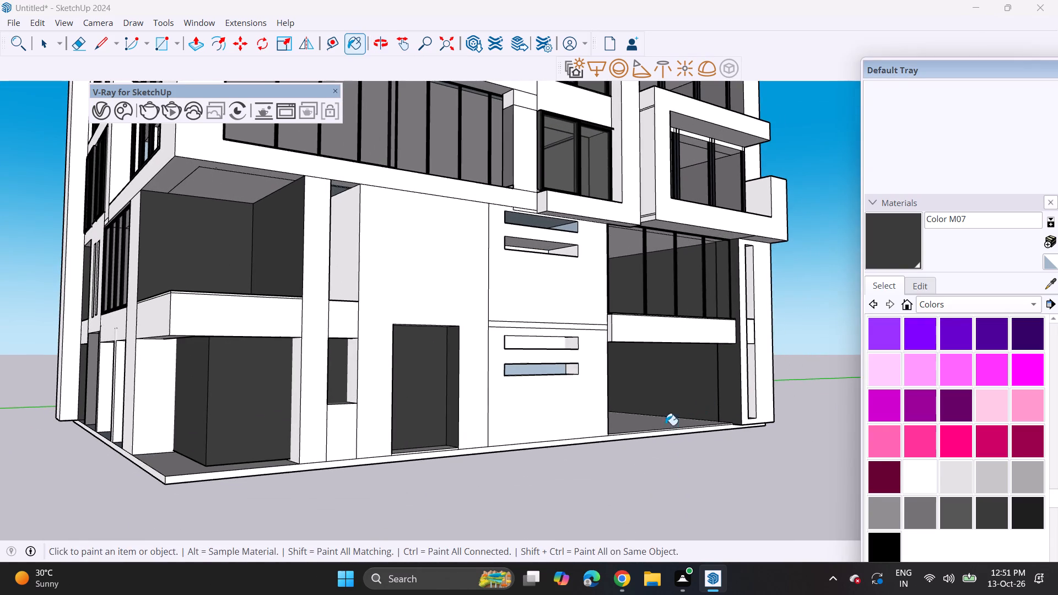
middle_click(665, 425)
scroll(665, 425, up, 1)
click(663, 421)
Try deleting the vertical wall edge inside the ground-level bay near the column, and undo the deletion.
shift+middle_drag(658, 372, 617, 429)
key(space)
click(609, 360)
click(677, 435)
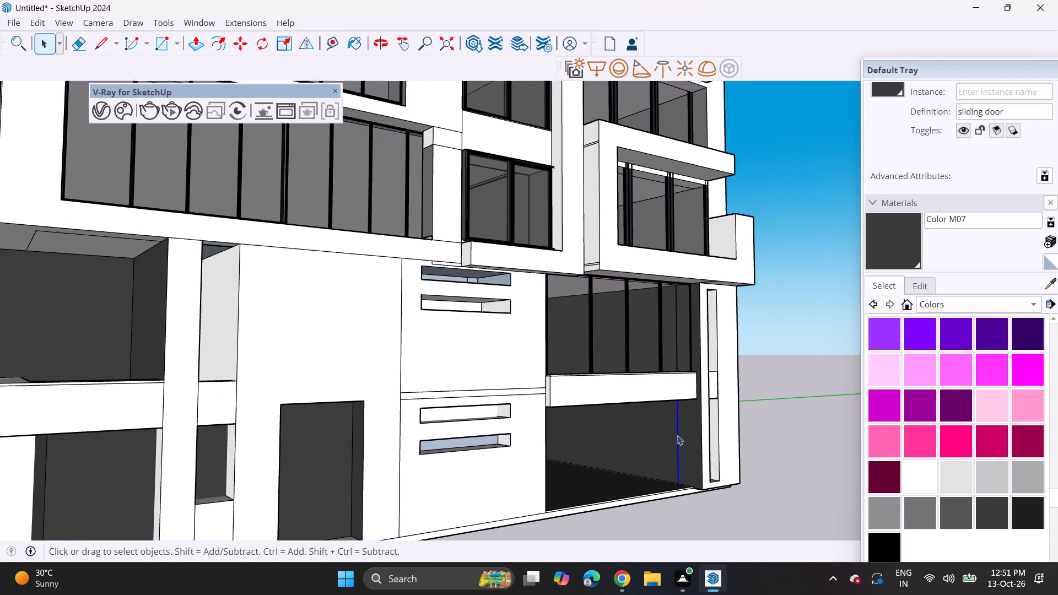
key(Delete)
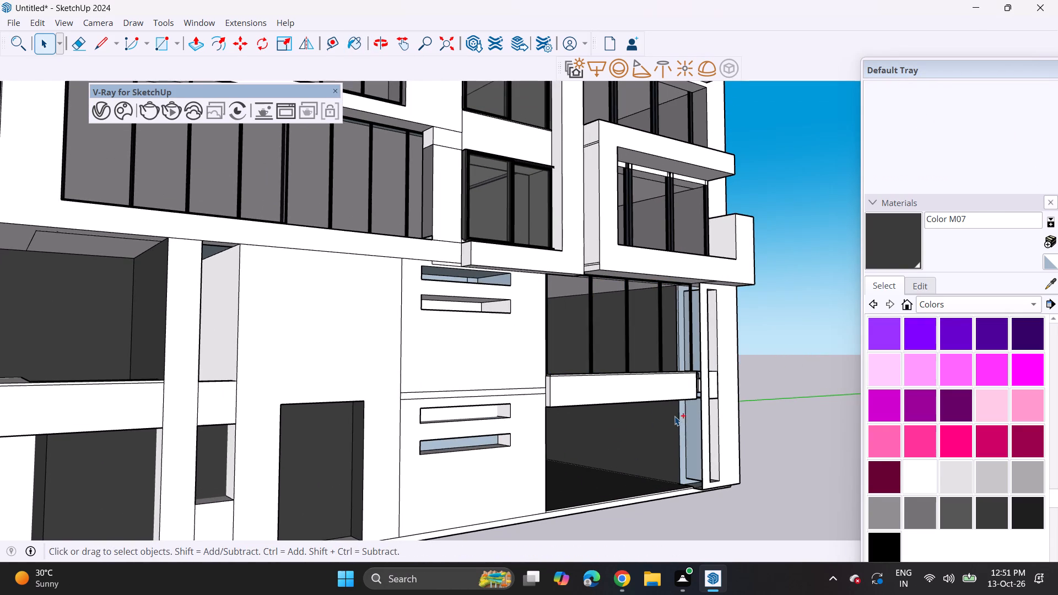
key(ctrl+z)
Move the upper podium bay's four-panel sliding door further inward, setting it back behind the ledge.
middle_drag(666, 425, 686, 524)
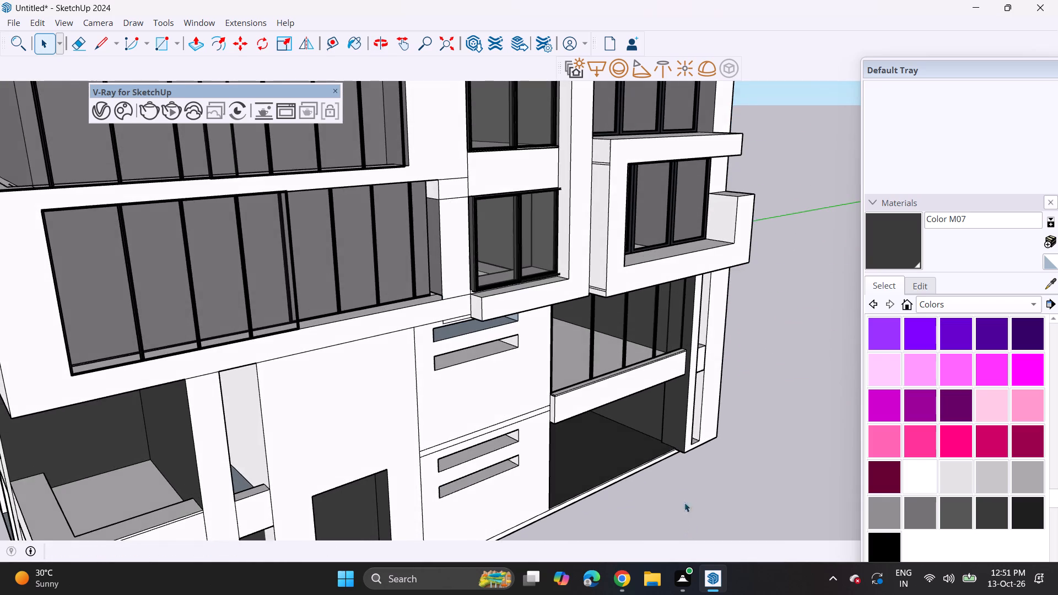
scroll(706, 428, up, 4)
click(647, 312)
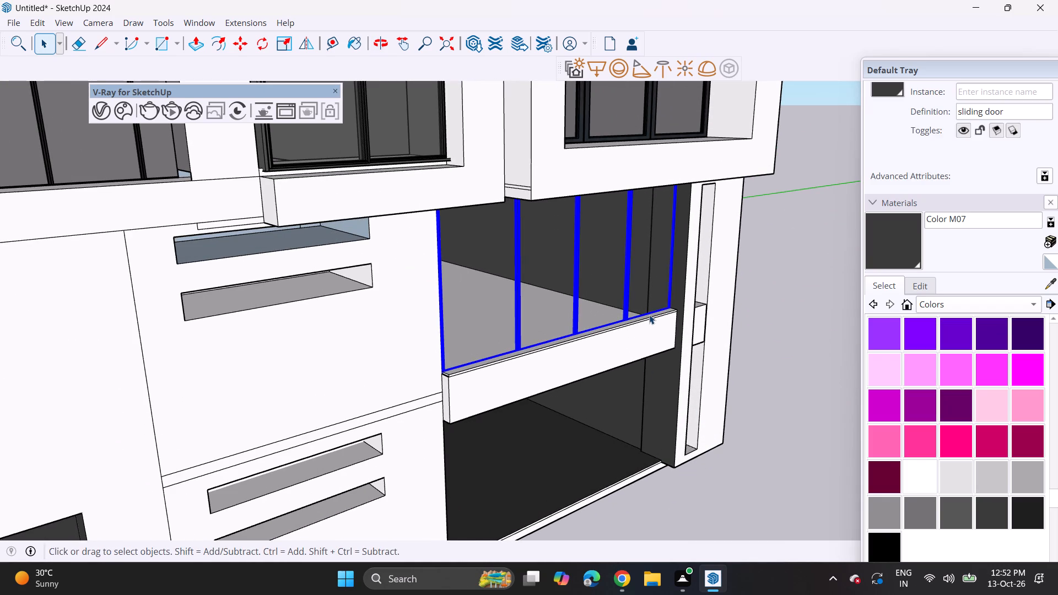
key(m)
click(673, 302)
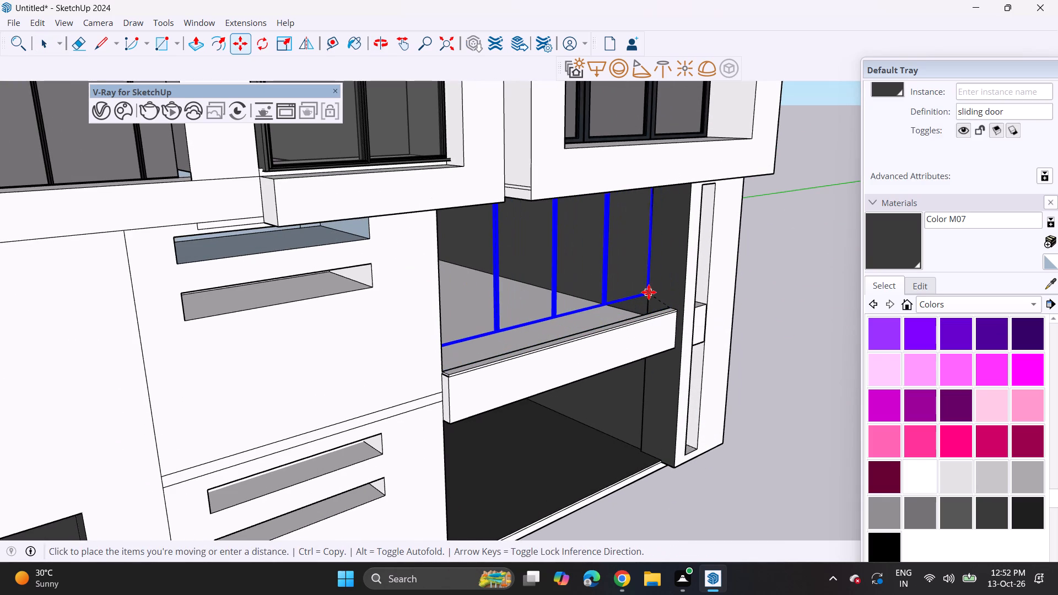
click(649, 292)
Copy the set-back four-panel sliding door straight down onto the floor of the ground-level bay.
middle_drag(639, 331, 633, 289)
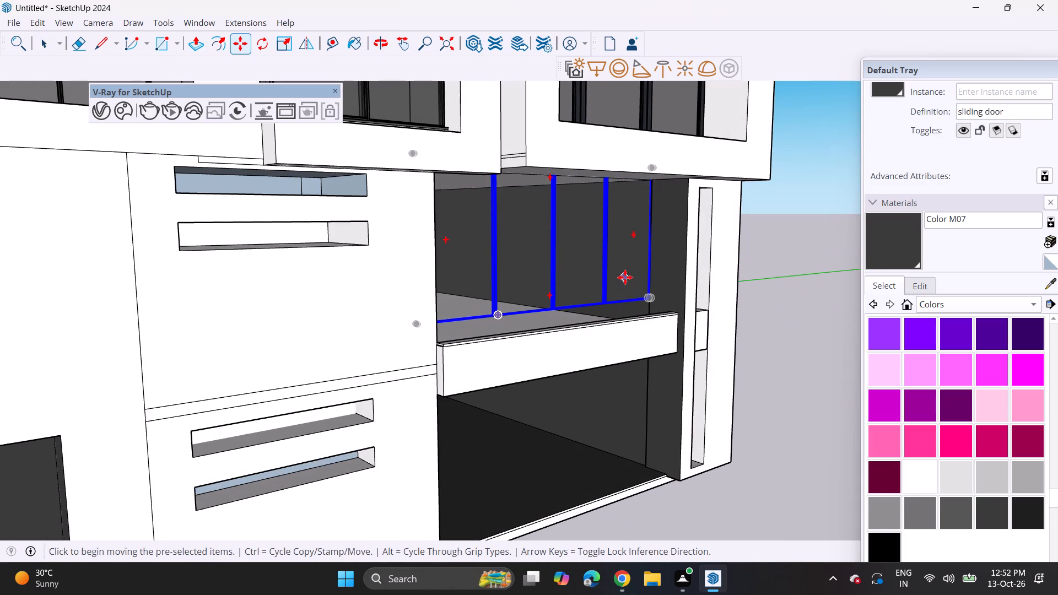
middle_drag(630, 303, 716, 342)
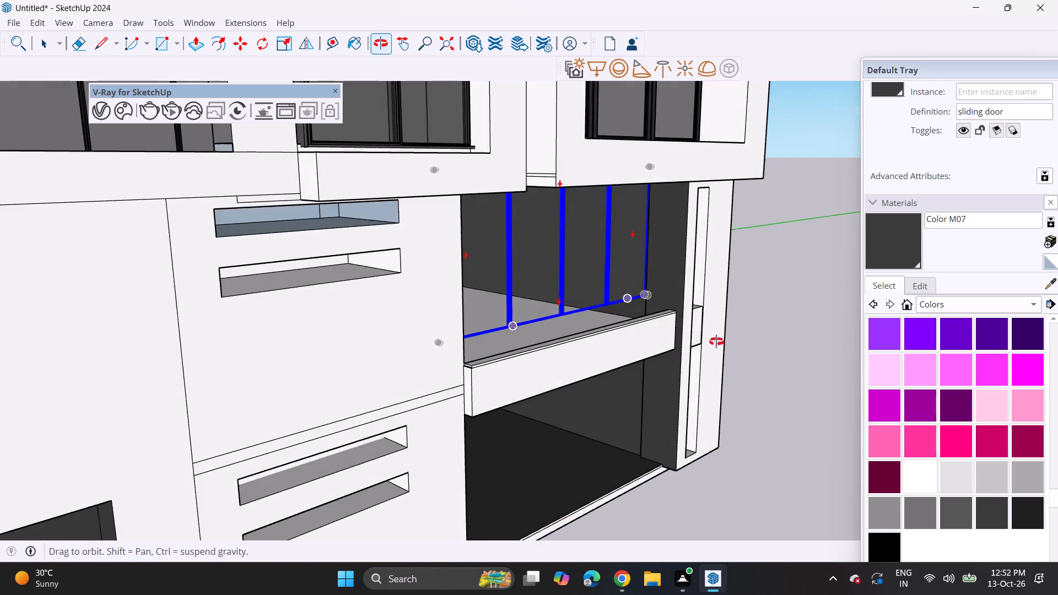
middle_drag(716, 342, 746, 407)
middle_drag(681, 404, 622, 336)
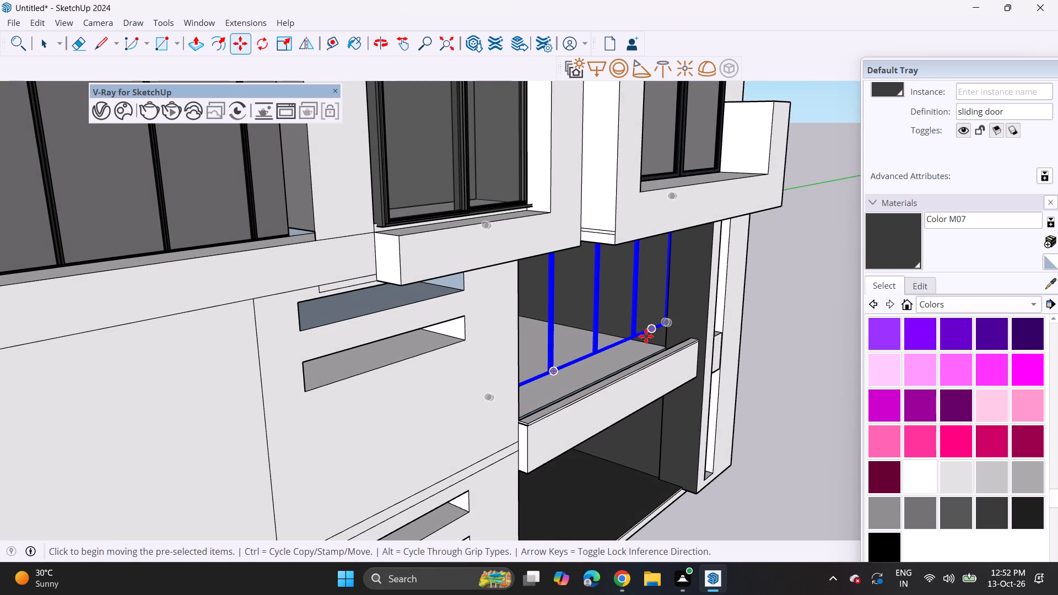
click(670, 328)
shift+middle_drag(668, 452, 647, 392)
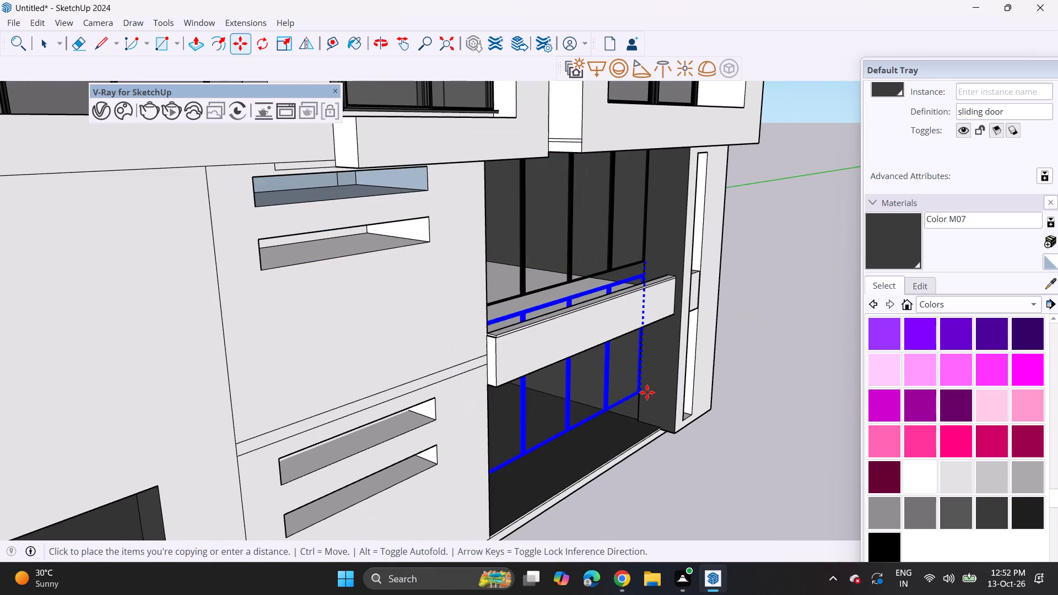
click(645, 424)
Examine the tower's facades with the doors placed in both podium bays.
middle_drag(694, 401, 635, 354)
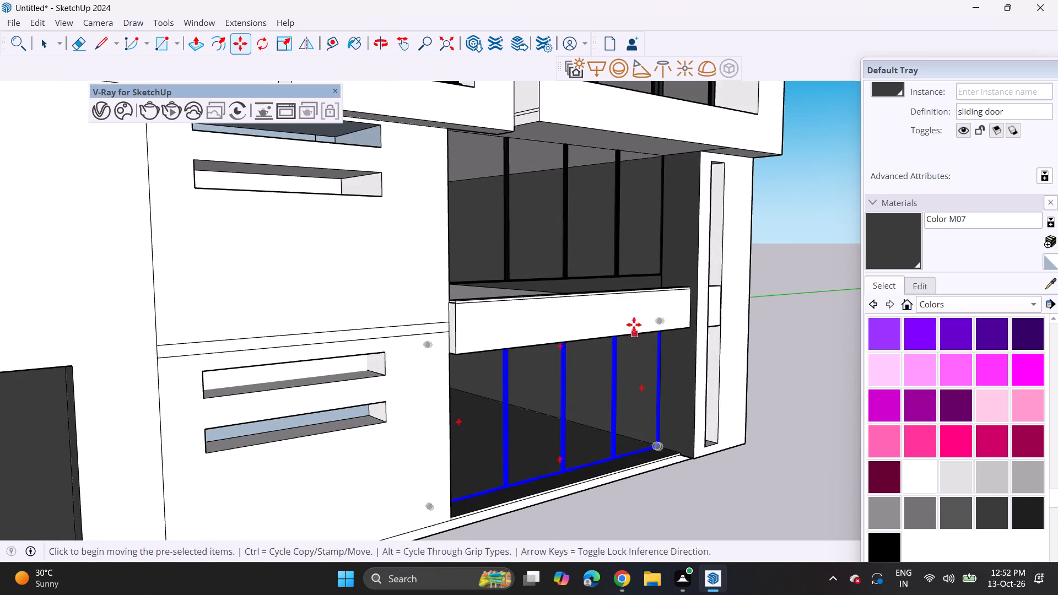
scroll(598, 318, down, 2)
middle_drag(607, 390, 616, 304)
scroll(616, 304, down, 6)
shift+middle_drag(484, 328, 536, 424)
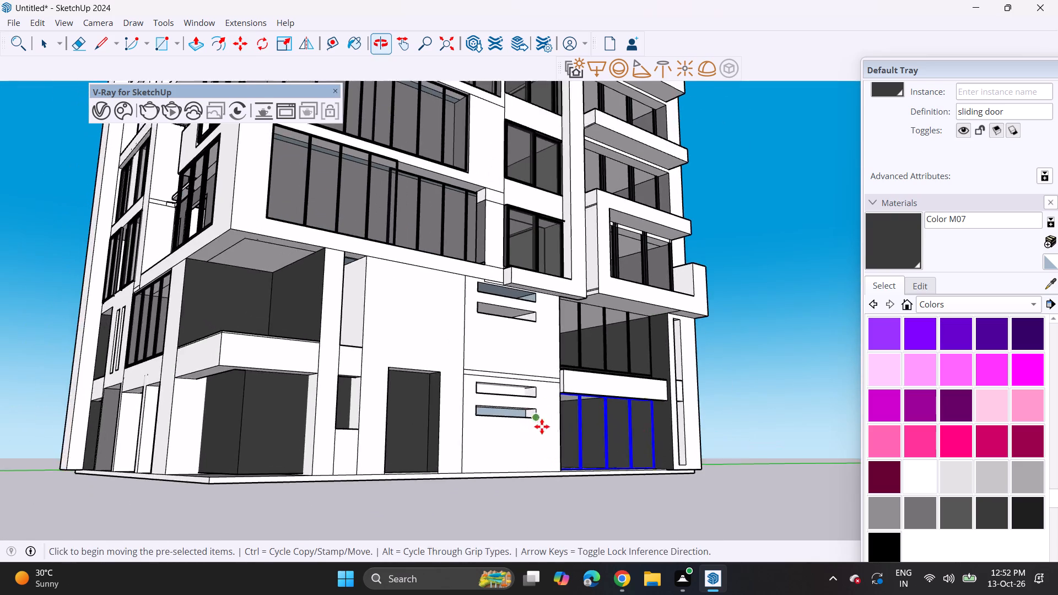
scroll(549, 428, down, 3)
middle_drag(533, 466, 550, 501)
scroll(522, 438, down, 4)
shift+middle_drag(522, 436, 550, 505)
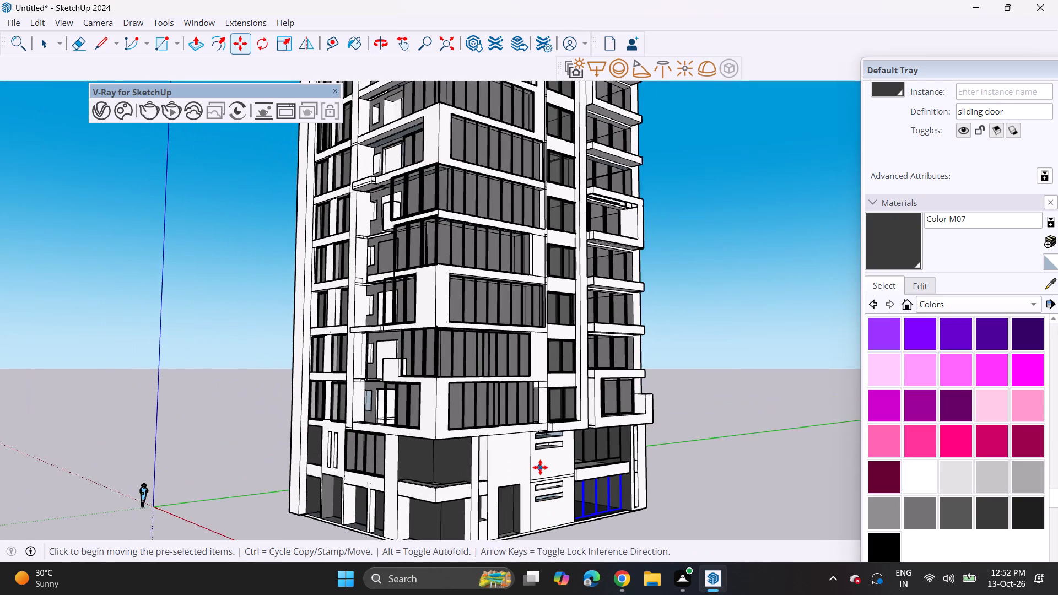
scroll(540, 467, down, 3)
middle_drag(572, 467, 604, 519)
Push/Pull the inner face of the podium ledge inward to the base of the upper bay's sliding door, filling the gap.
scroll(609, 443, up, 8)
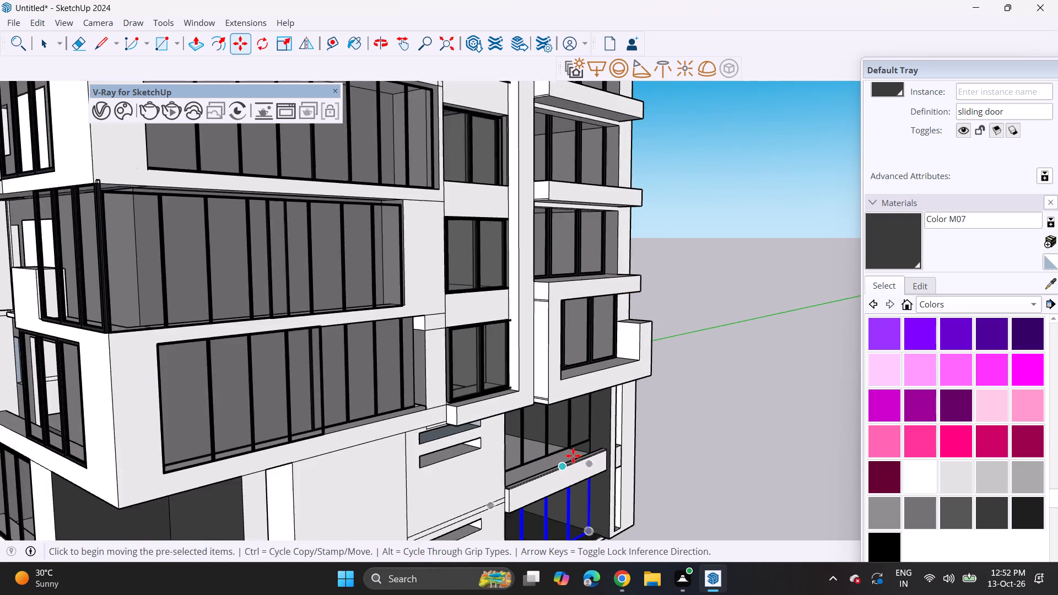
scroll(573, 456, up, 8)
scroll(516, 478, up, 7)
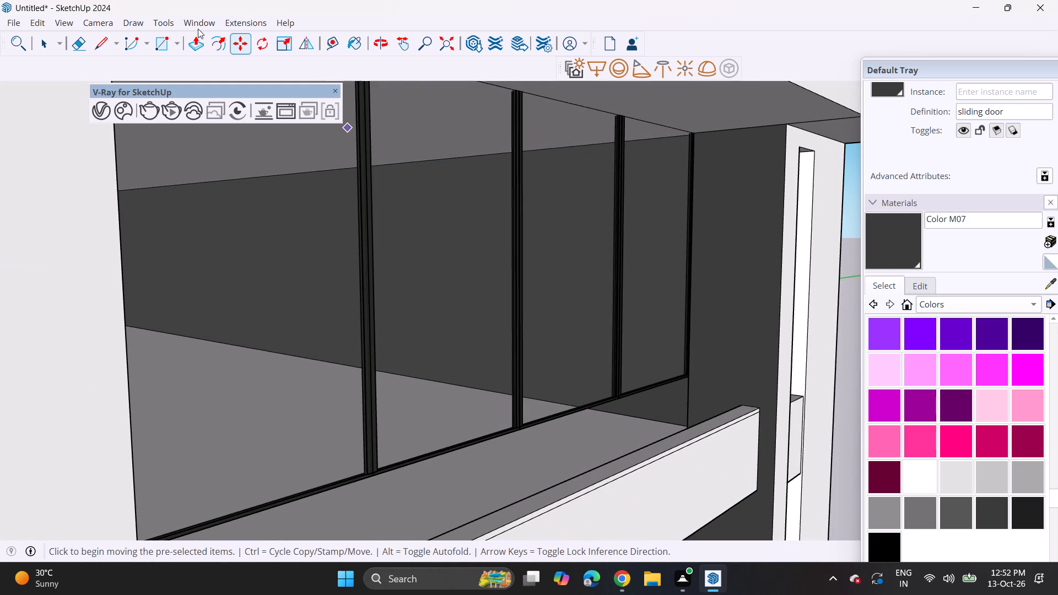
click(204, 46)
middle_drag(432, 324, 538, 350)
scroll(657, 408, up, 4)
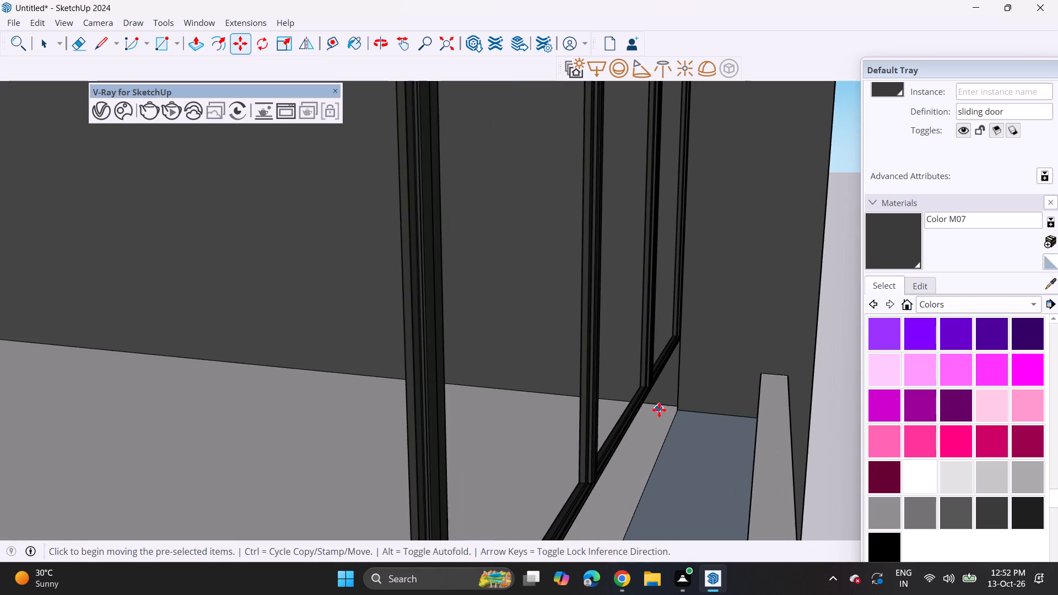
middle_drag(678, 419, 720, 428)
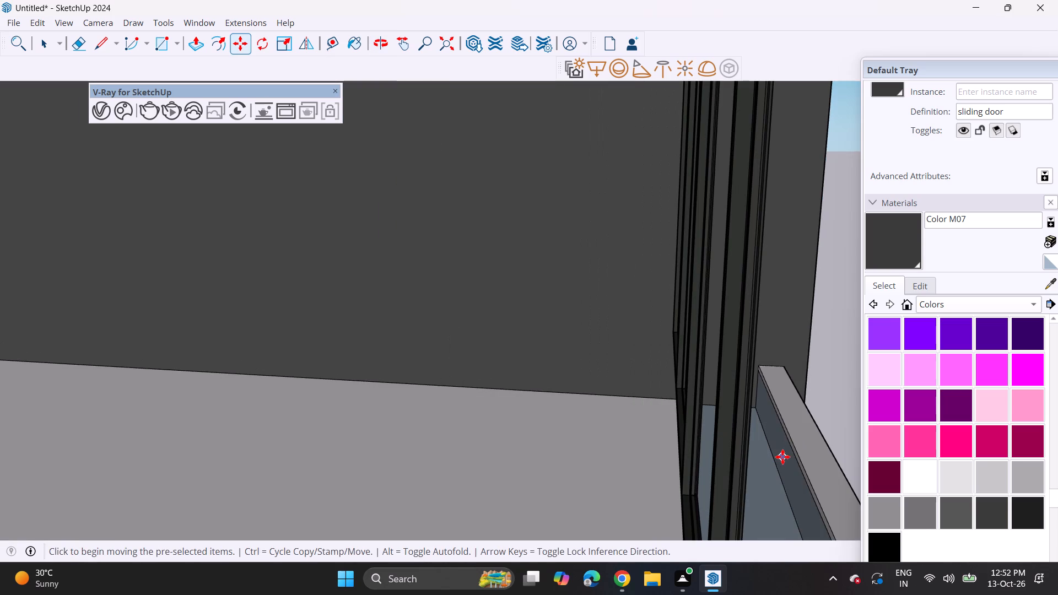
shift+middle_drag(798, 452, 466, 451)
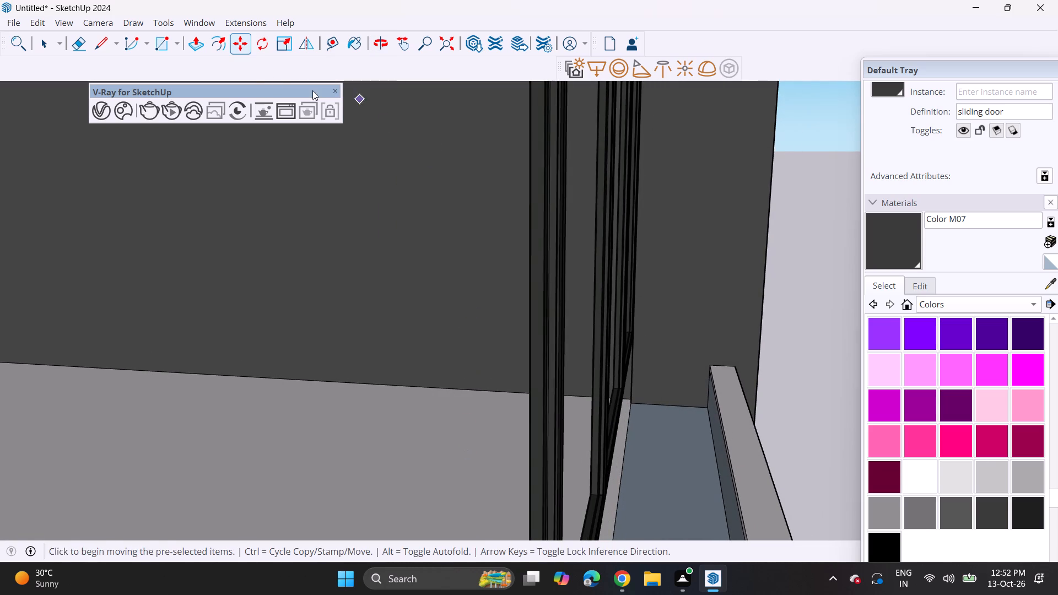
click(194, 50)
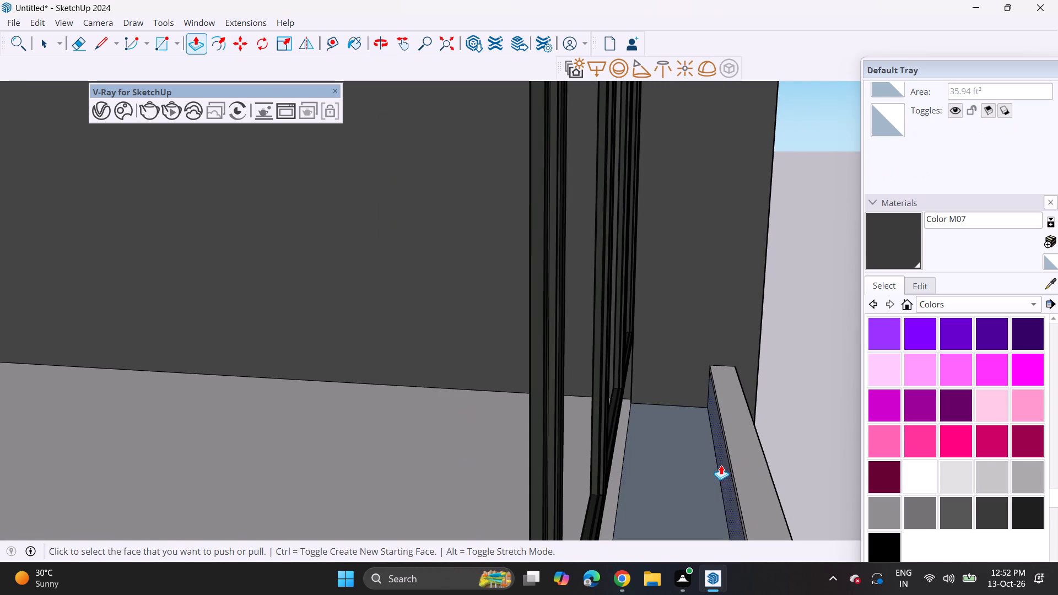
click(721, 465)
click(606, 462)
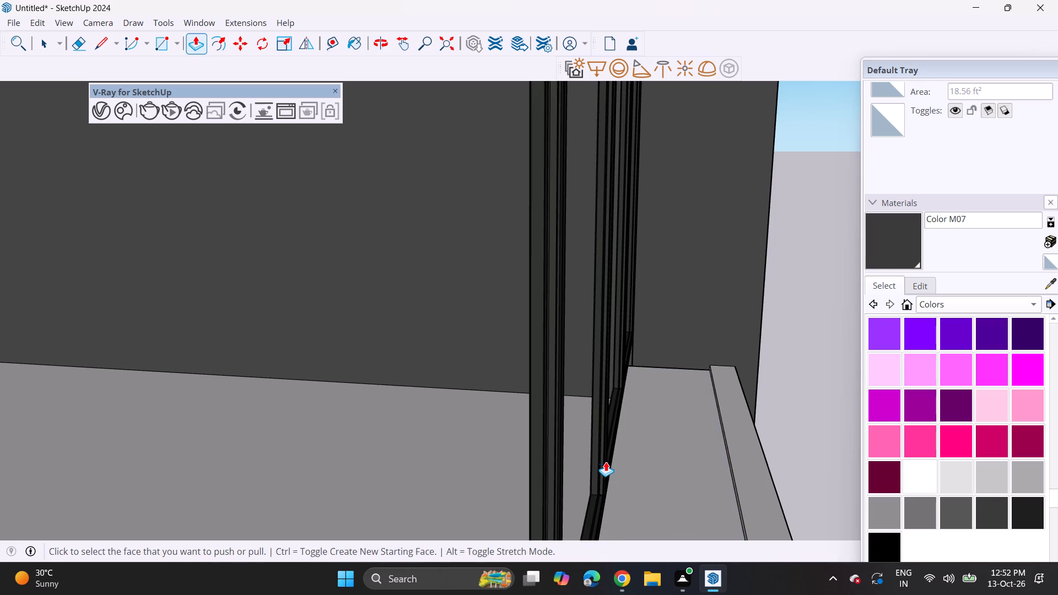
Scale the upper podium bay's four-panel sliding door downward so its bottom frame reaches the filled ledge.
middle_drag(677, 448, 402, 369)
scroll(366, 349, down, 17)
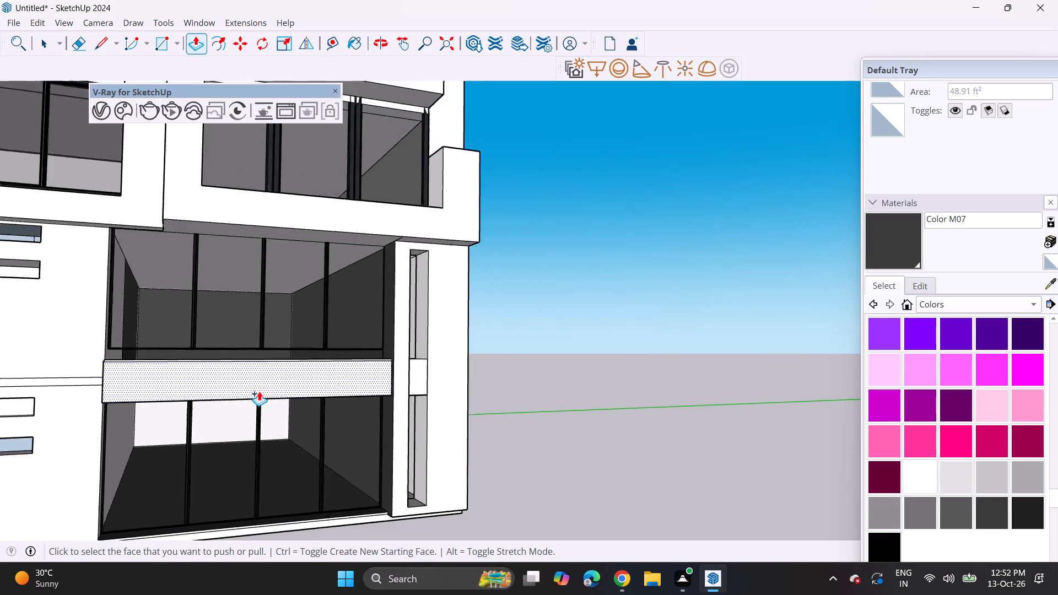
scroll(259, 391, down, 4)
middle_drag(161, 377, 425, 458)
scroll(528, 466, up, 3)
scroll(498, 391, up, 3)
middle_drag(500, 402, 527, 484)
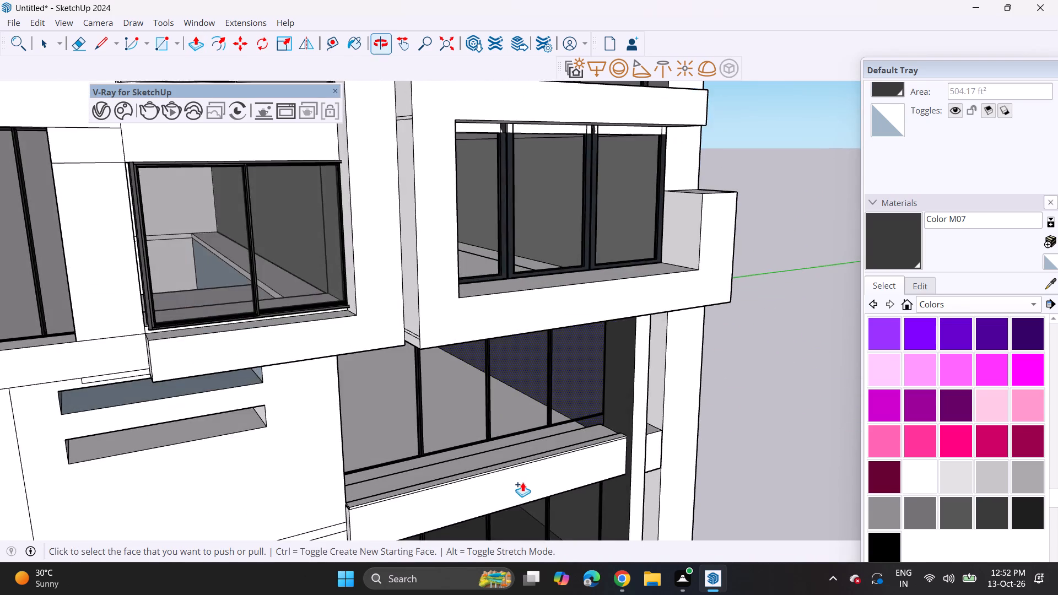
scroll(512, 463, up, 5)
key(space)
click(486, 403)
scroll(481, 412, up, 4)
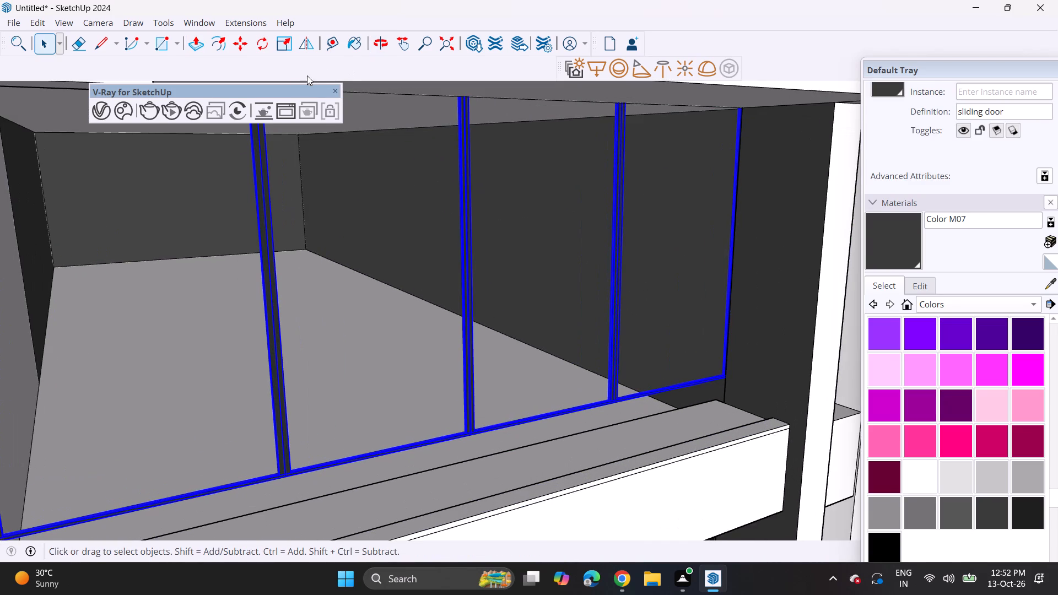
click(290, 34)
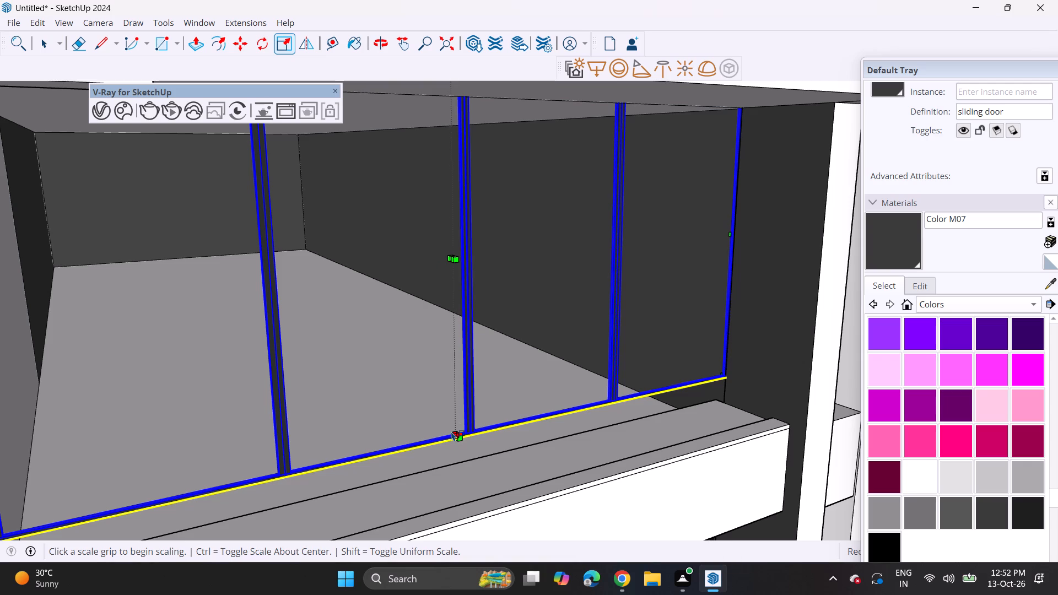
click(452, 434)
click(451, 475)
Copy the three-panel sliding door from the lowest tower floor down into the corner opening of the upper podium level.
scroll(452, 459, down, 3)
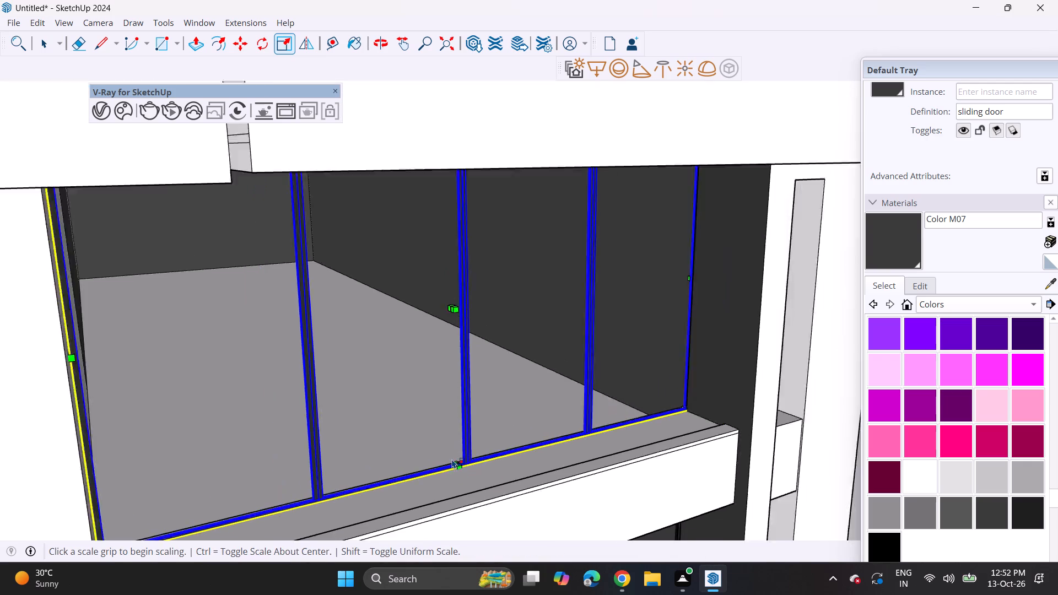
scroll(452, 459, down, 18)
middle_drag(460, 521, 503, 410)
middle_drag(504, 438, 525, 330)
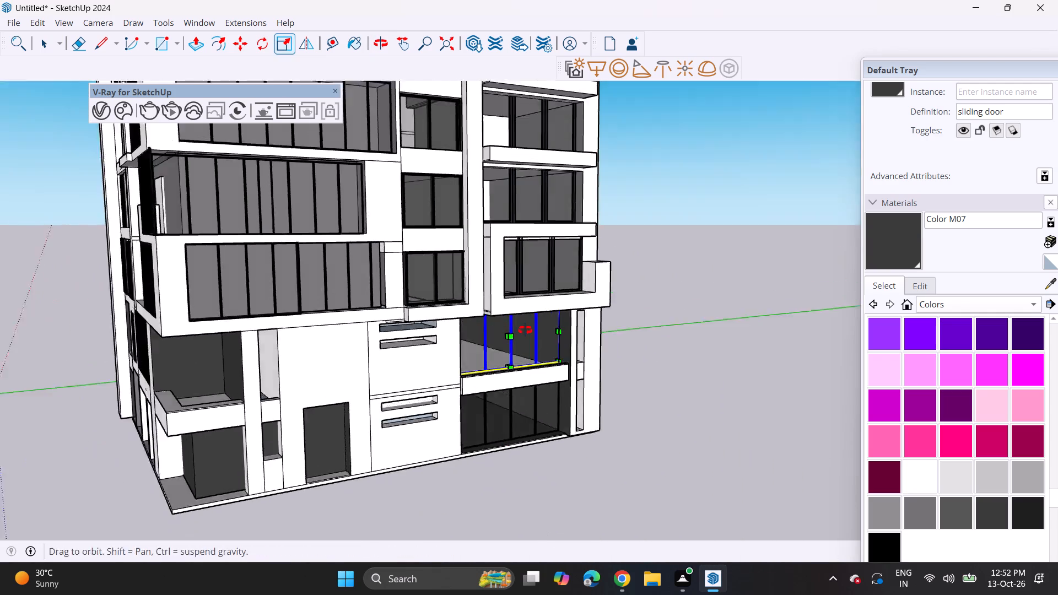
middle_drag(525, 330, 528, 320)
shift+middle_drag(535, 410, 635, 474)
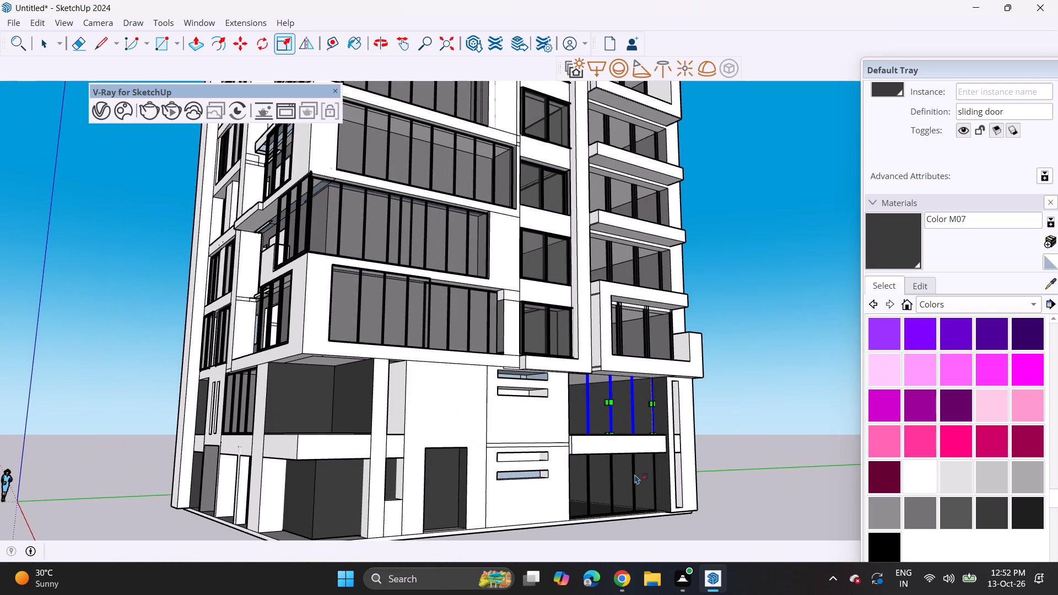
shift+middle_drag(516, 463, 746, 458)
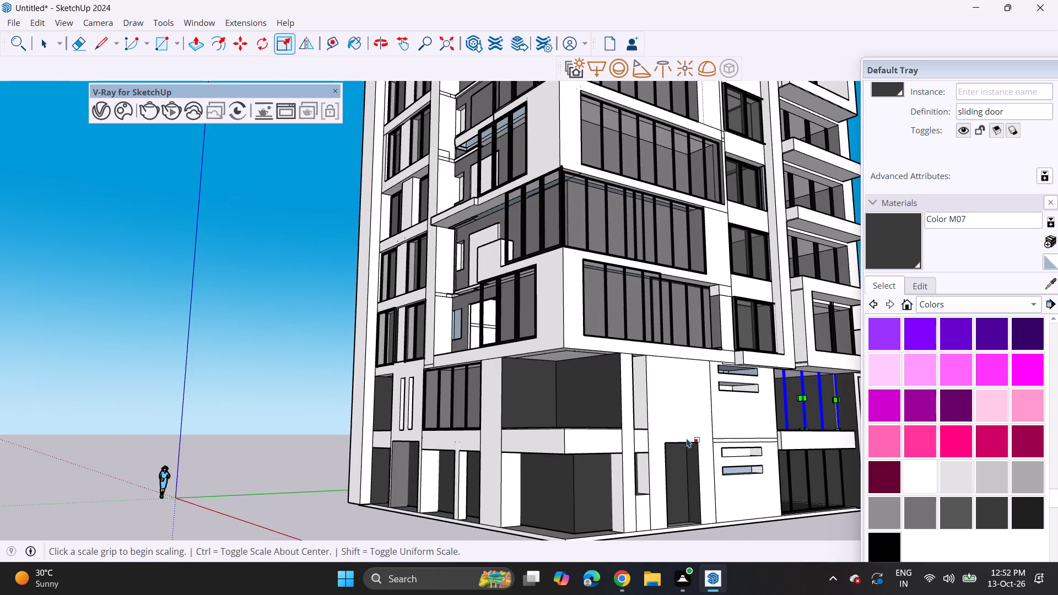
scroll(679, 439, down, 4)
key(space)
click(555, 356)
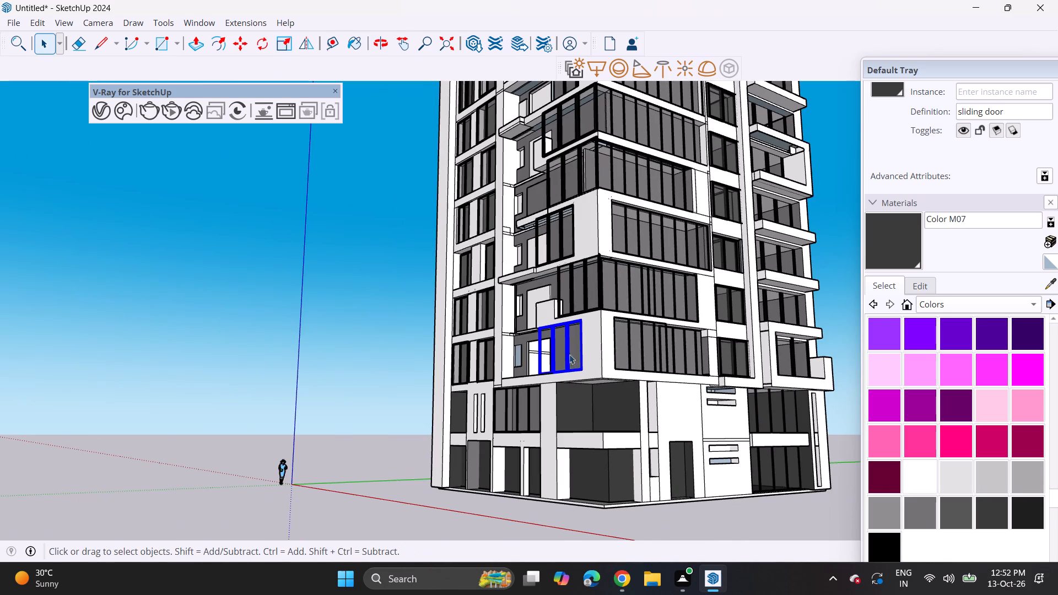
key(m)
click(582, 369)
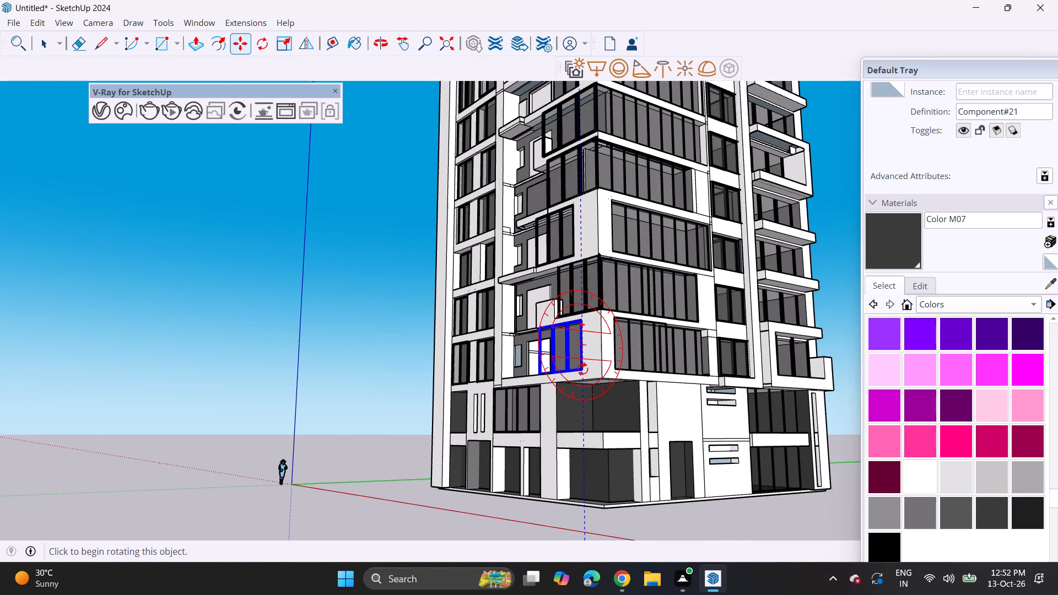
key(Escape)
click(581, 371)
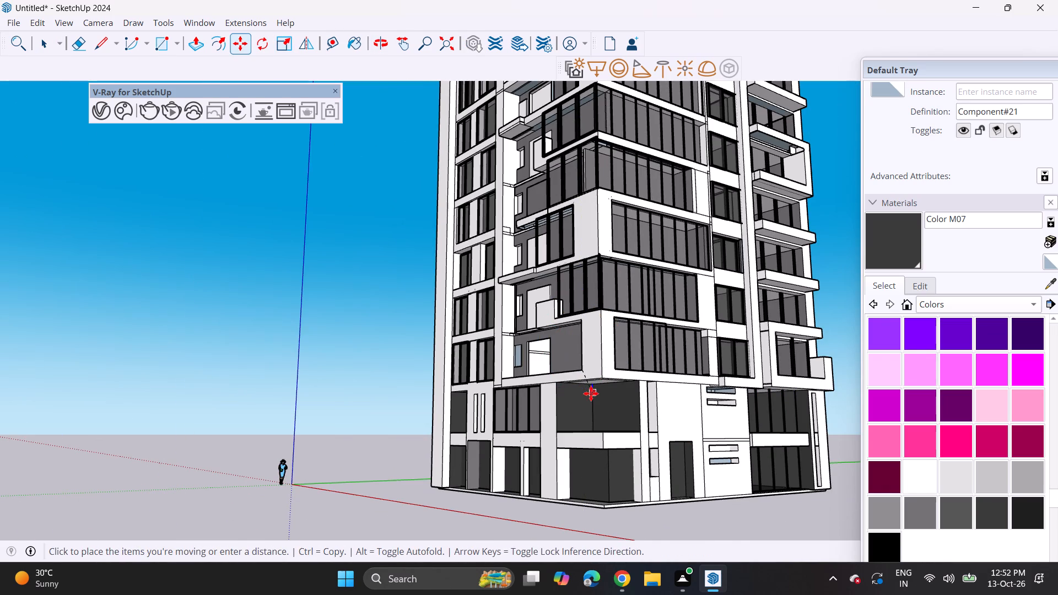
key(Escape)
click(585, 371)
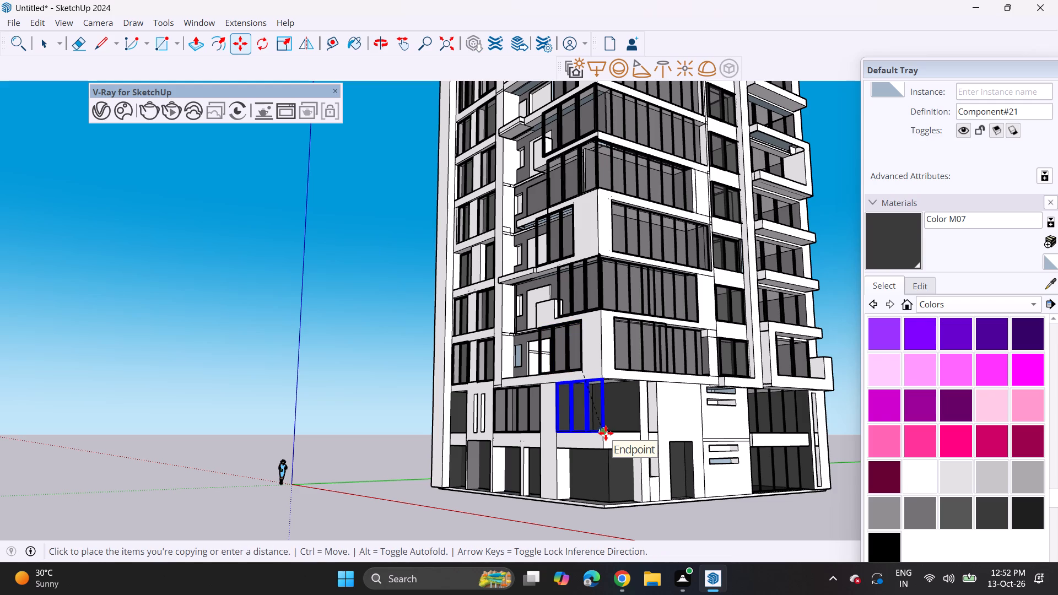
click(606, 433)
Copy the corner three-panel sliding door straight down into the ground-level corner opening.
click(603, 434)
click(601, 502)
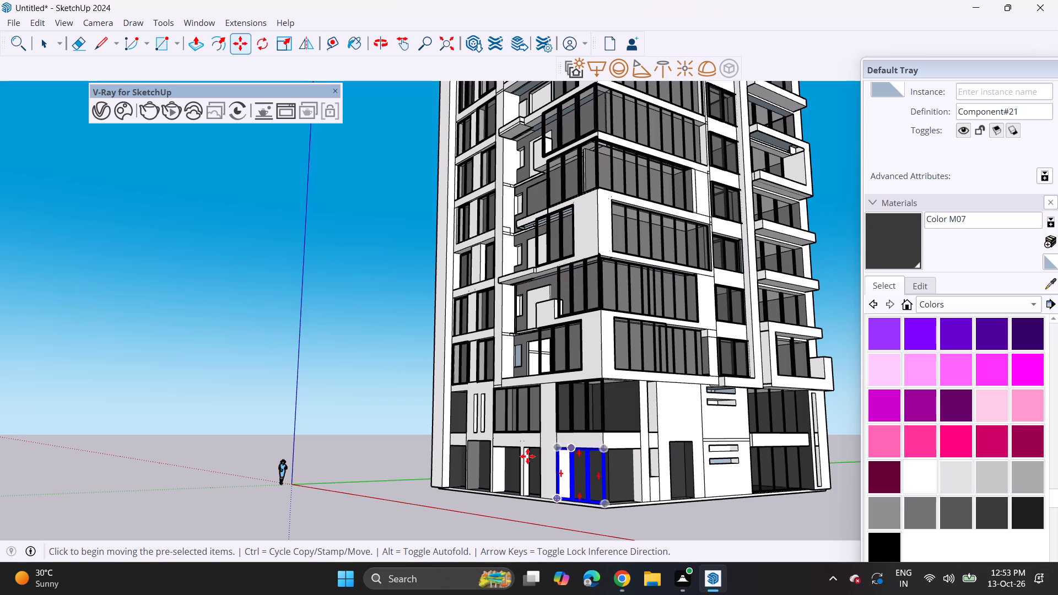
Copy the upper podium corner's three-panel sliding door along the same facade to the narrow opening at its far end.
middle_drag(457, 434, 664, 457)
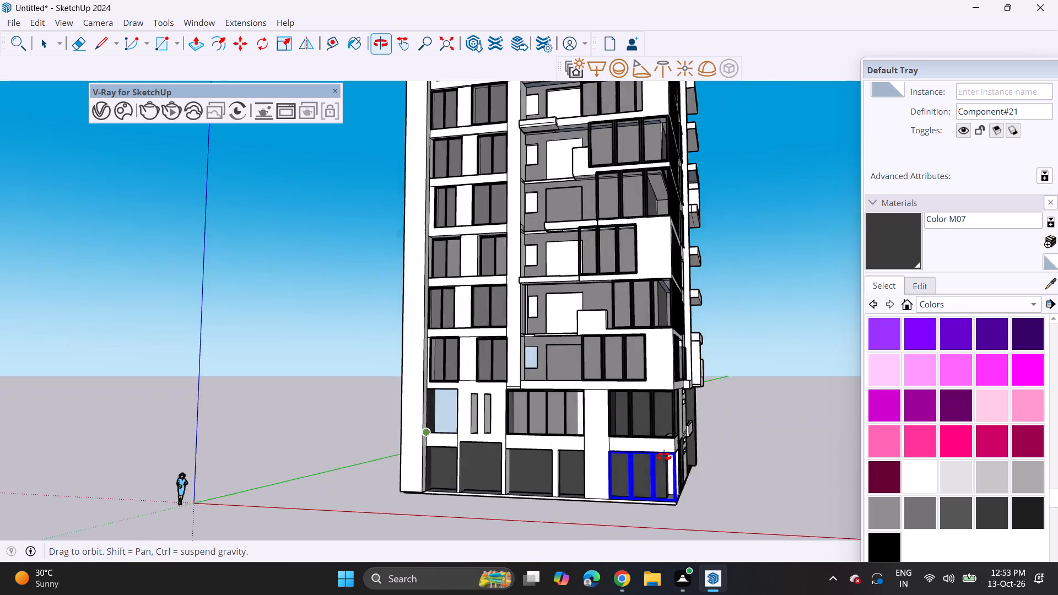
middle_drag(664, 457, 665, 457)
scroll(536, 421, up, 3)
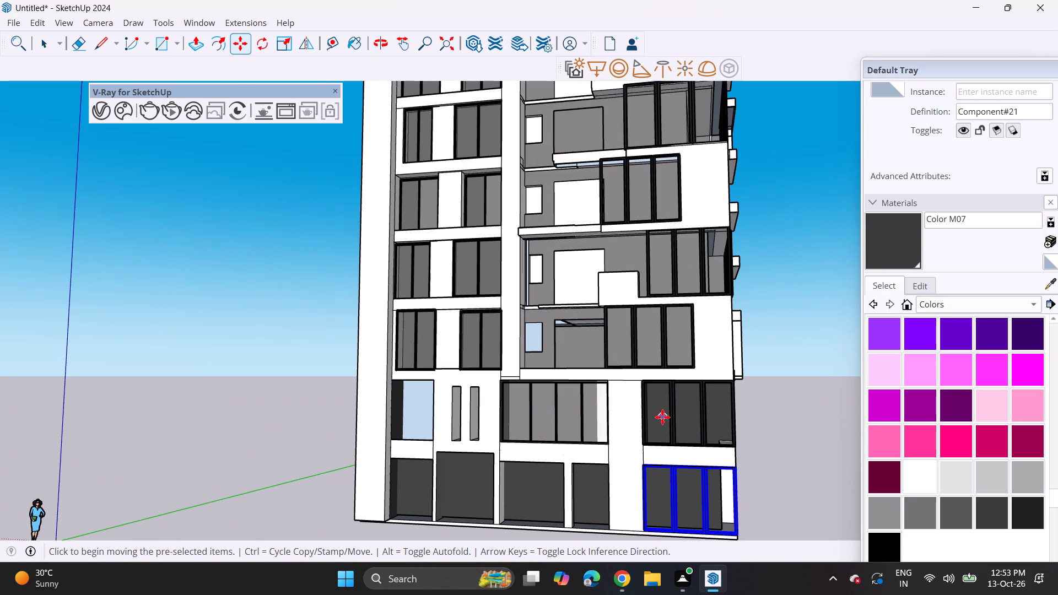
key(space)
click(667, 421)
key(m)
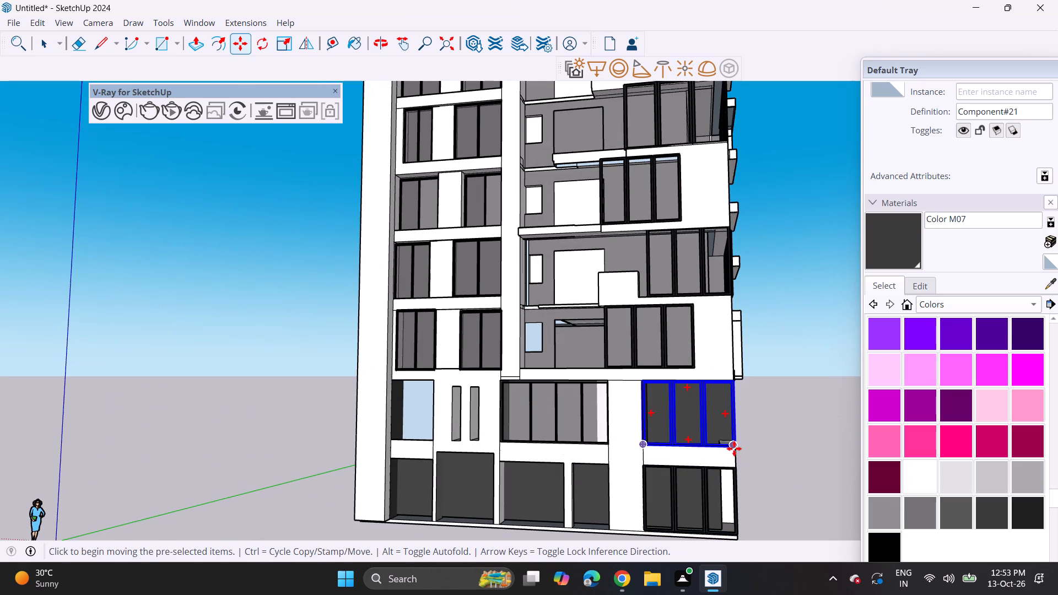
click(641, 447)
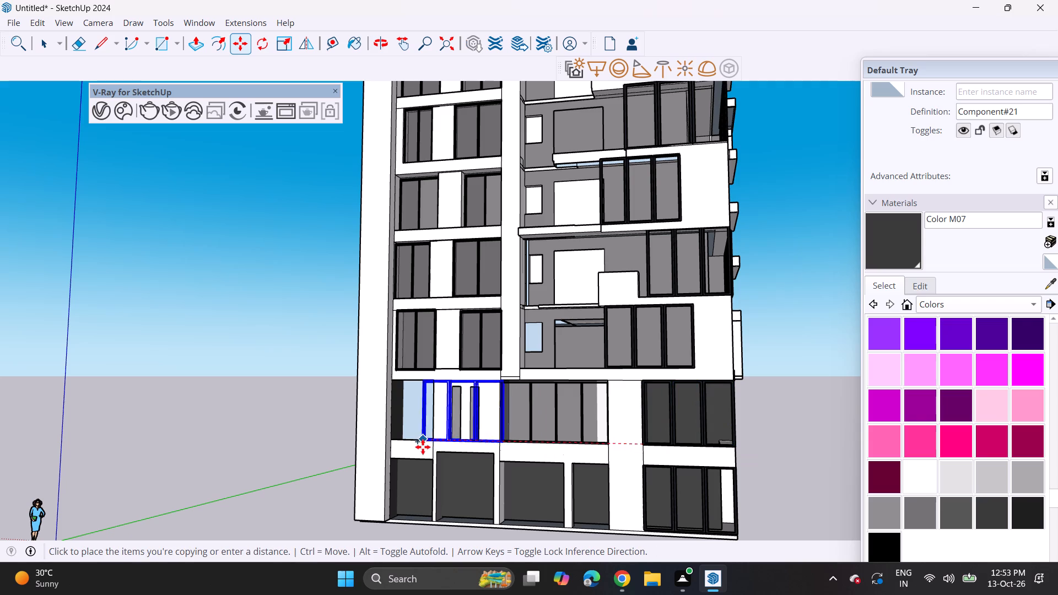
click(388, 442)
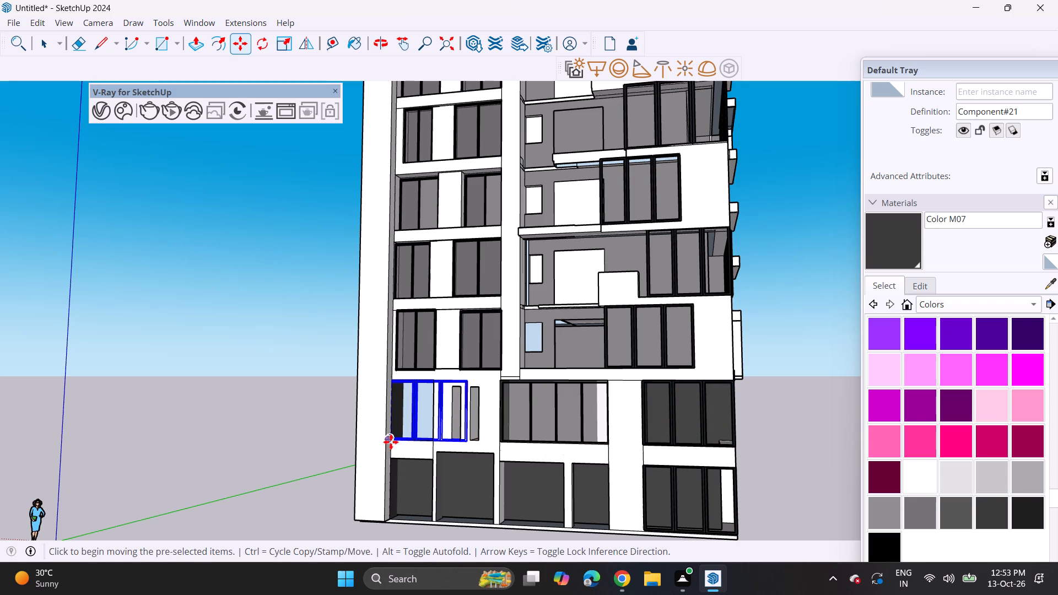
Copy the three-panel sliding door at the facade's far end straight down onto the floor of the ground-level opening.
click(391, 442)
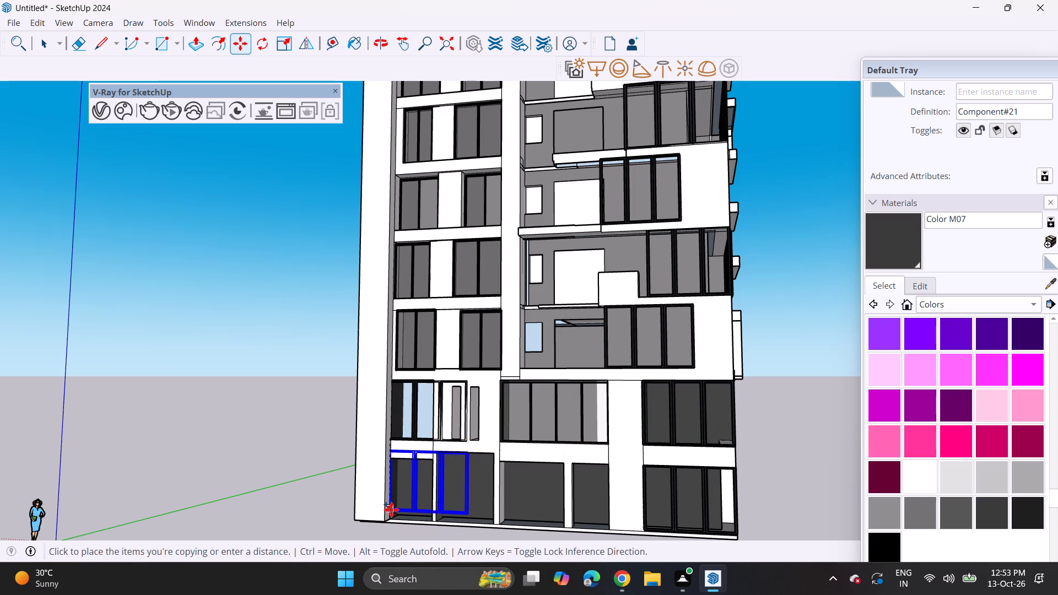
scroll(391, 510, up, 7)
shift+middle_drag(392, 514, 391, 459)
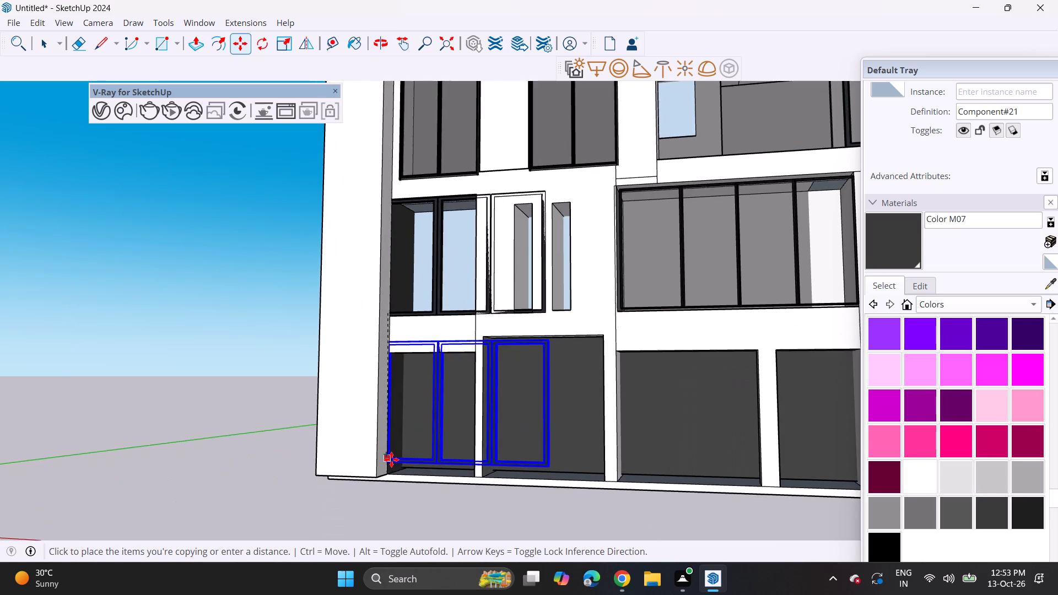
scroll(391, 459, up, 3)
click(391, 474)
Scale the ground-level end door's width down to fit between the side wall and the first pier.
middle_drag(470, 476, 343, 521)
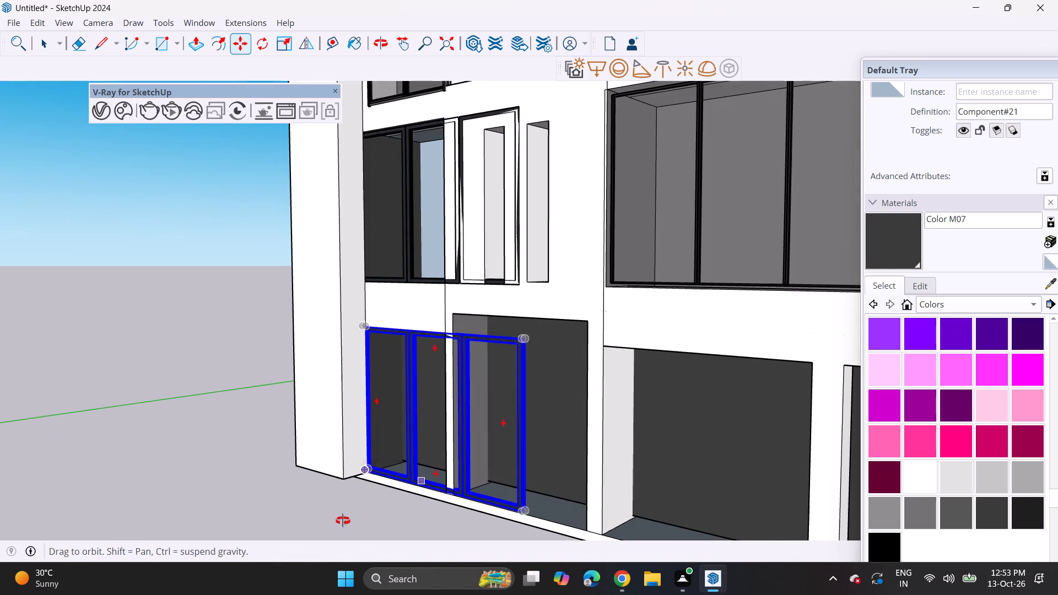
drag(280, 41, 297, 64)
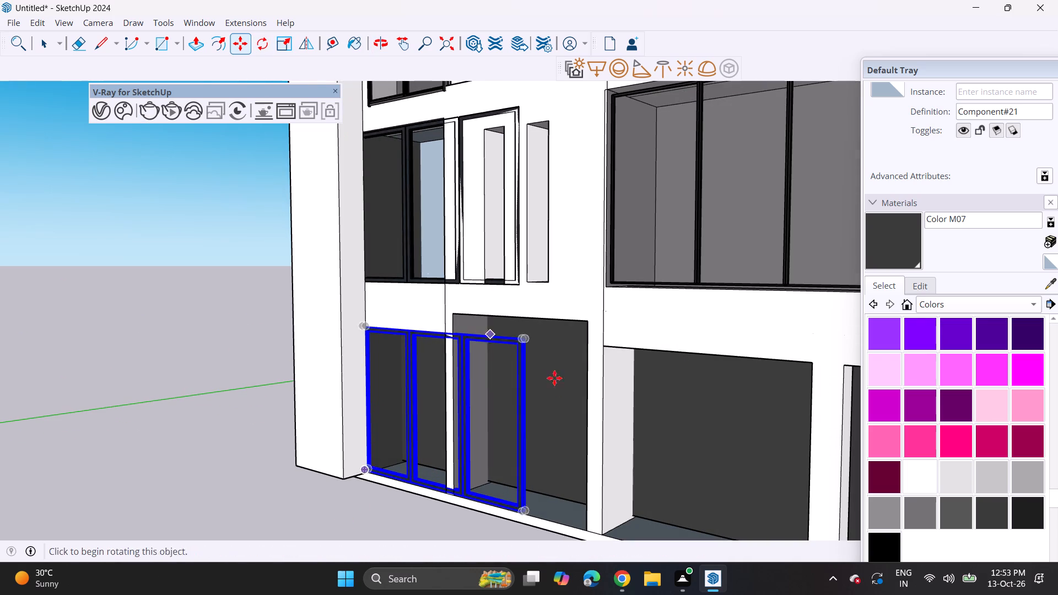
click(274, 48)
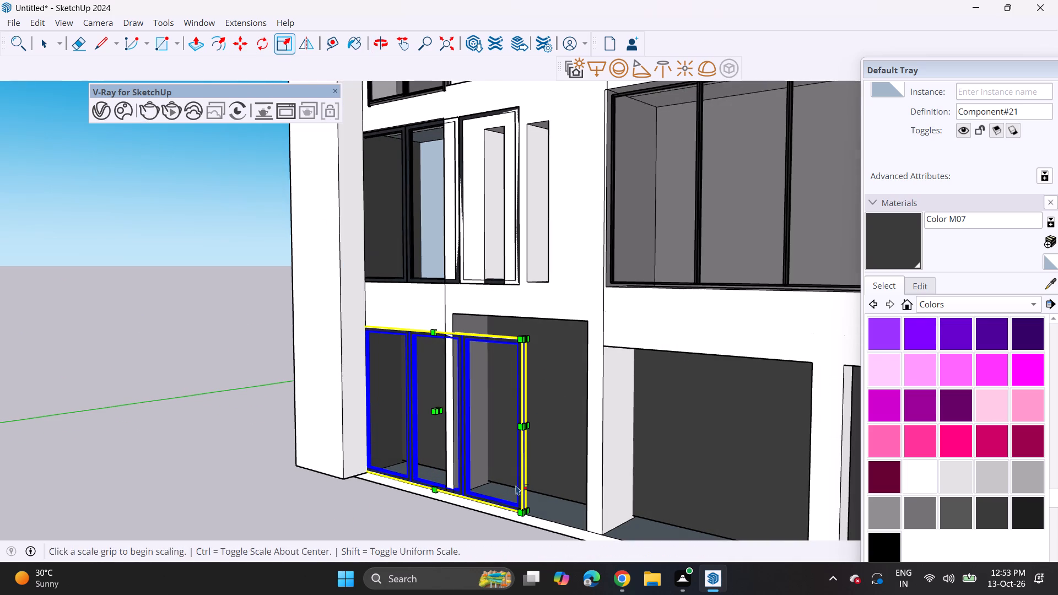
click(529, 425)
click(444, 426)
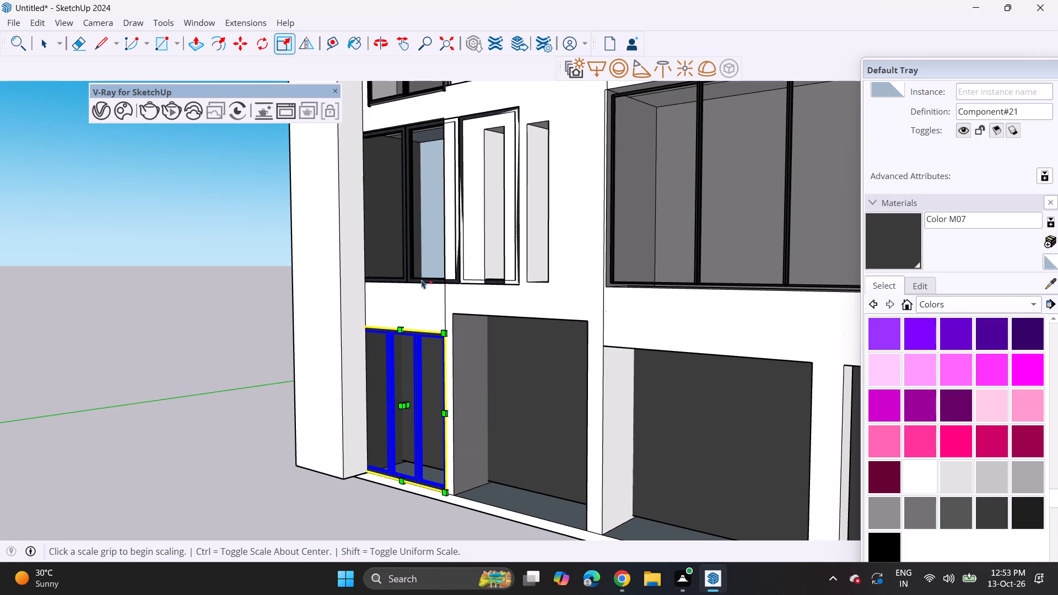
Scale the width of the three-panel door above it down to fit the narrow upper podium opening.
middle_drag(425, 200, 605, 283)
key(space)
click(409, 209)
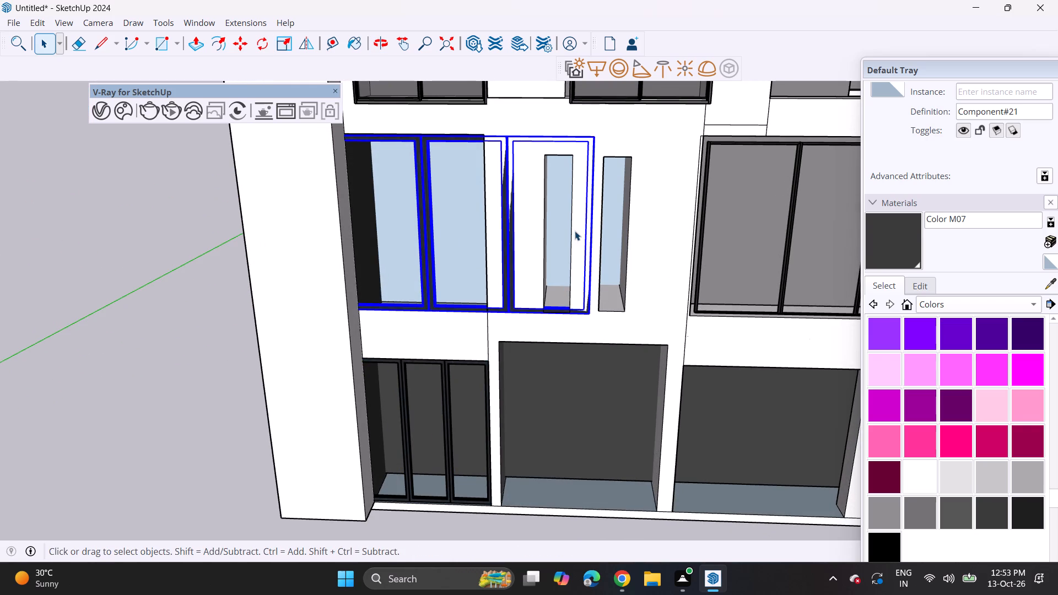
scroll(569, 234, up, 2)
middle_drag(516, 155, 414, 125)
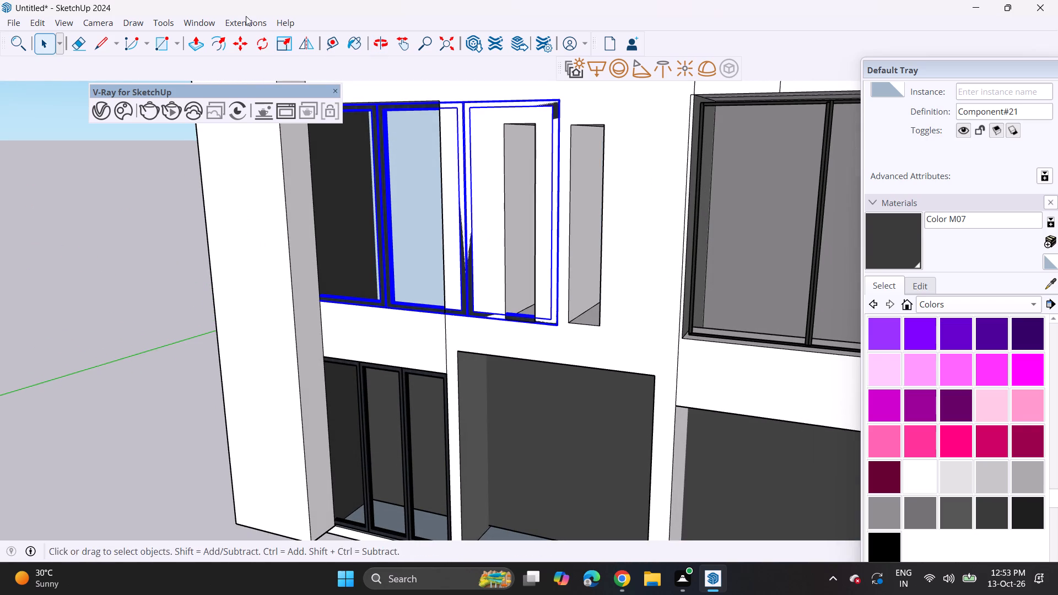
click(285, 46)
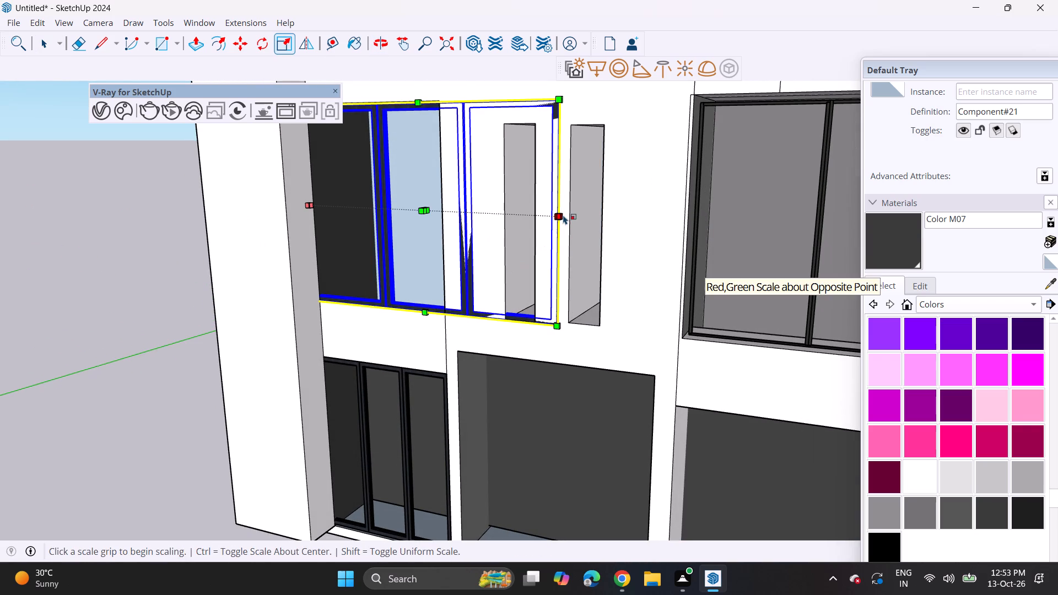
click(564, 211)
click(444, 226)
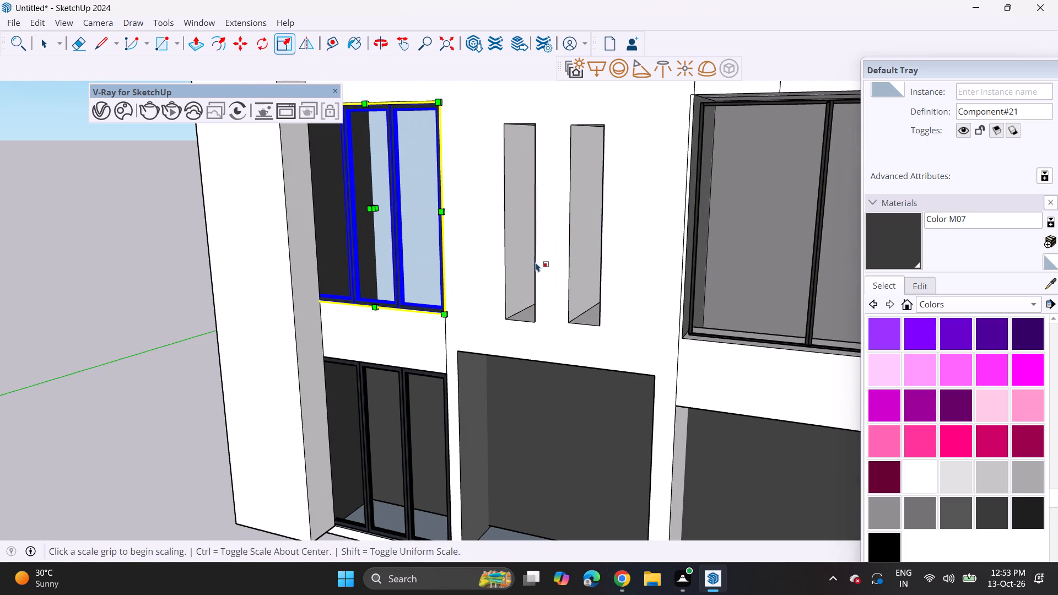
Examine the podium facades around the building corner with the added sliding doors in place.
scroll(384, 212, down, 7)
middle_drag(523, 259, 391, 224)
scroll(387, 220, down, 7)
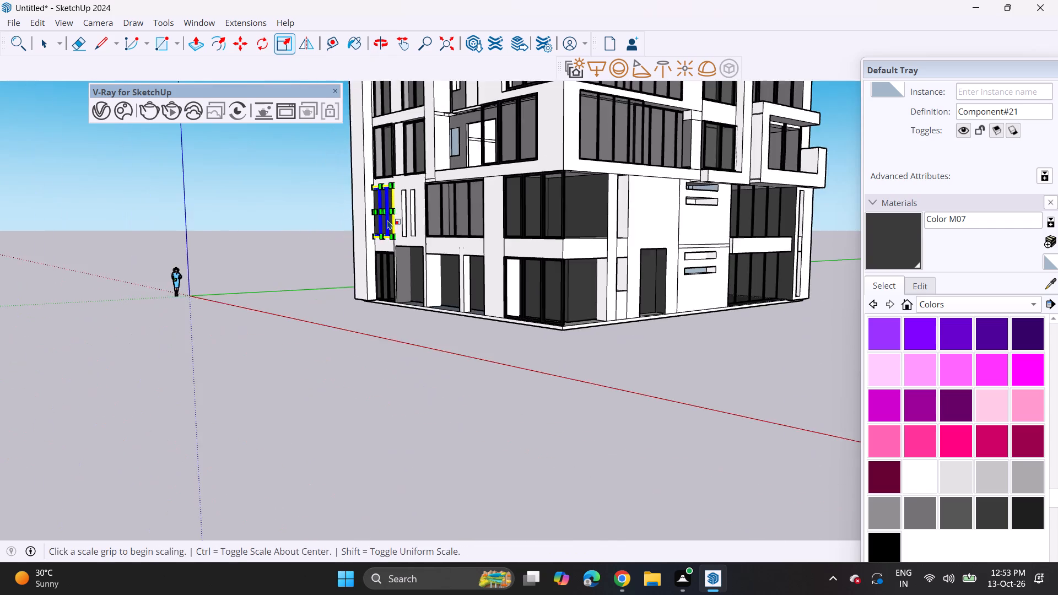
shift+middle_drag(387, 220, 465, 391)
key(space)
click(367, 347)
scroll(407, 347, down, 3)
shift+middle_drag(539, 377, 546, 454)
middle_drag(574, 447, 547, 380)
shift+middle_drag(560, 434, 529, 354)
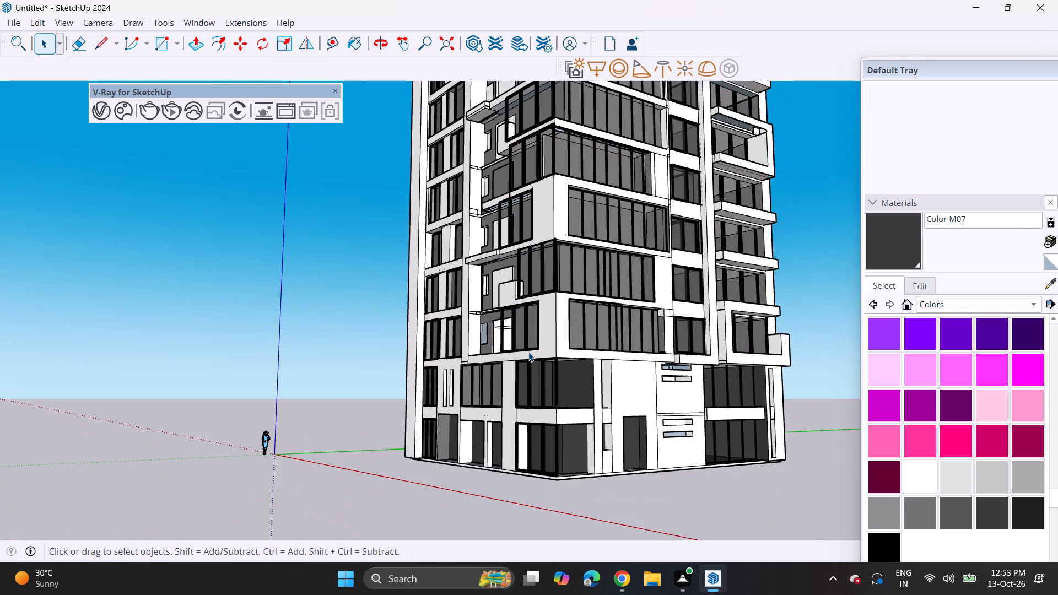
middle_drag(480, 442, 408, 456)
Copy the two-panel sliding door from the lowest tower floor into the upper podium corner opening on the adjacent facade.
scroll(650, 370, up, 1)
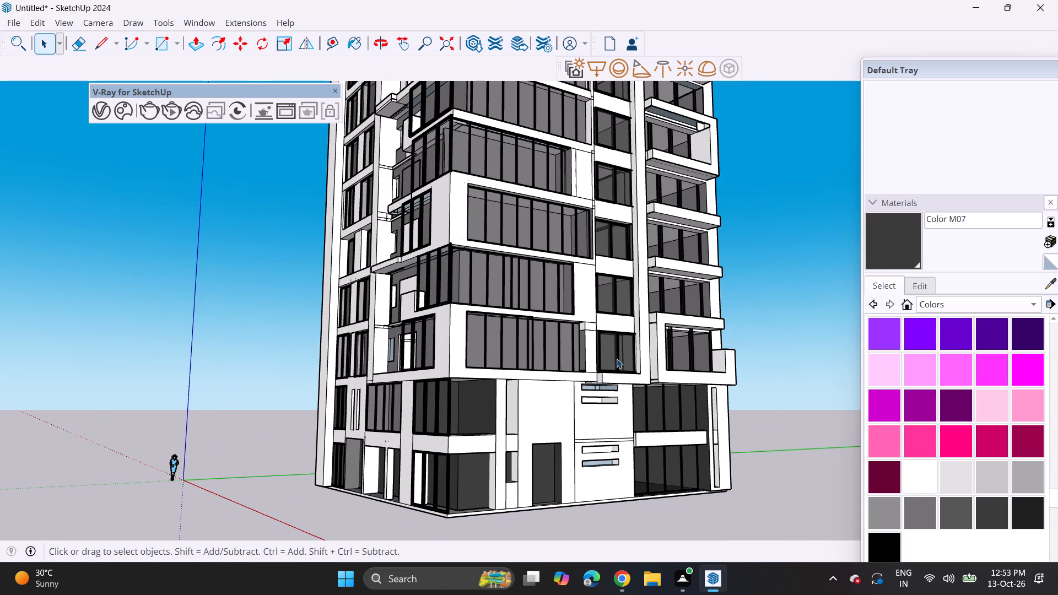
click(617, 359)
key(m)
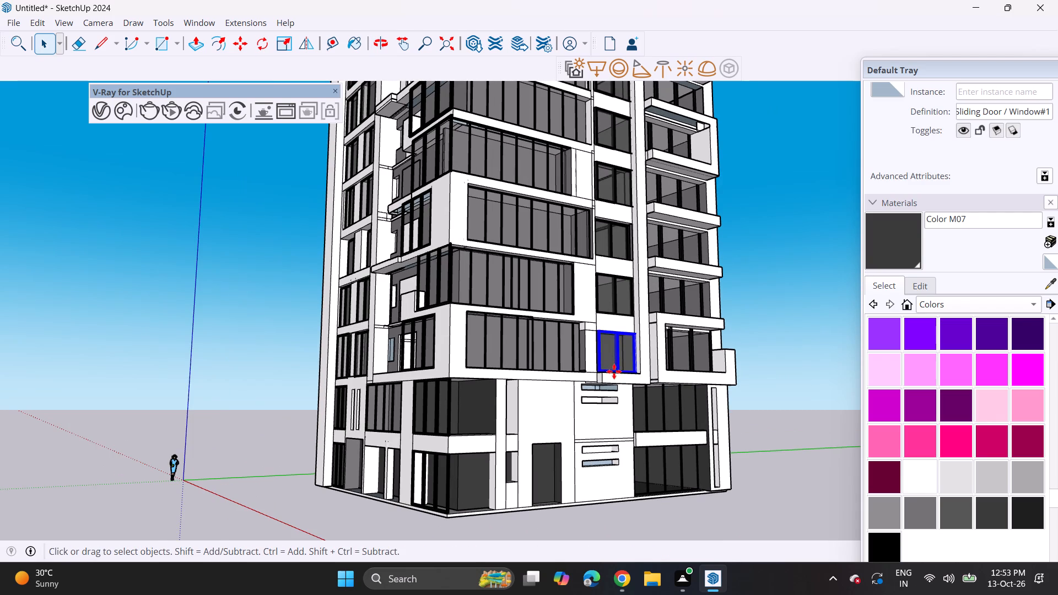
click(598, 378)
click(451, 439)
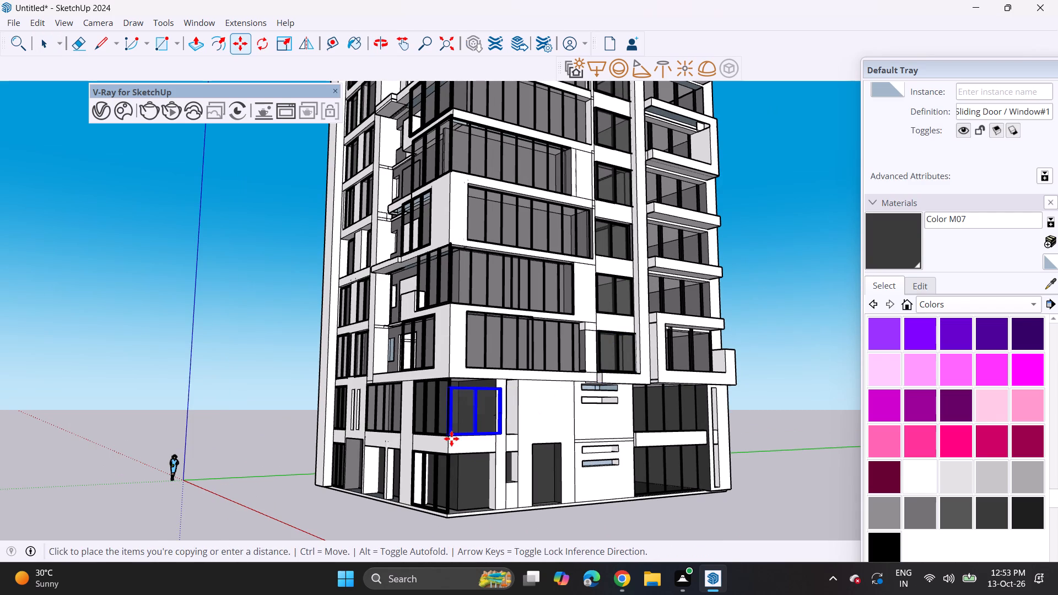
Scale the copied two-panel door's width down to fit between the building corner and the pier in the upper podium opening.
middle_drag(500, 431, 434, 473)
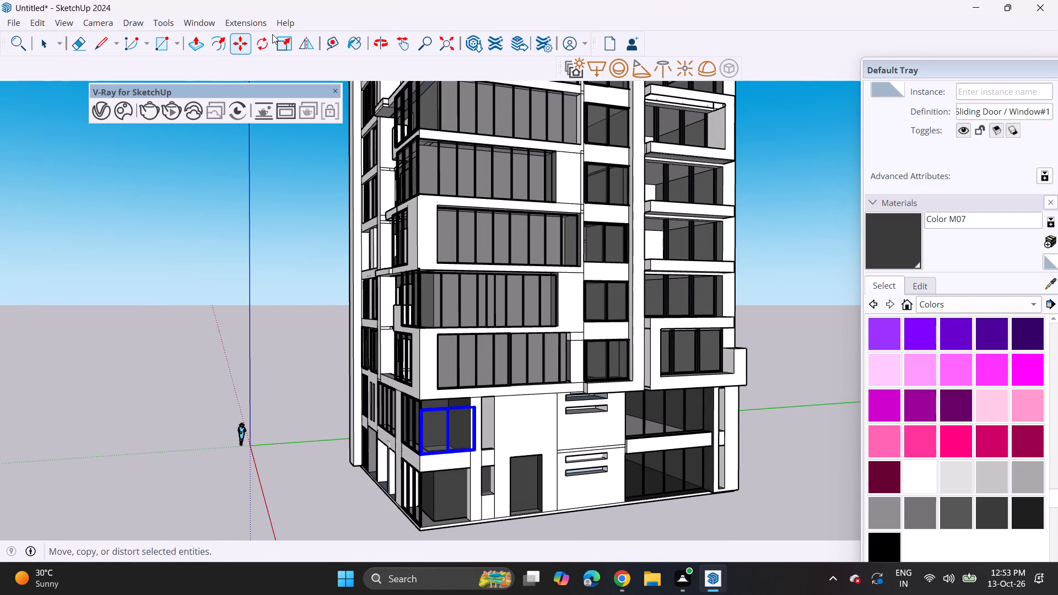
drag(286, 43, 289, 48)
middle_drag(390, 350, 368, 472)
scroll(448, 479, up, 3)
scroll(490, 457, up, 2)
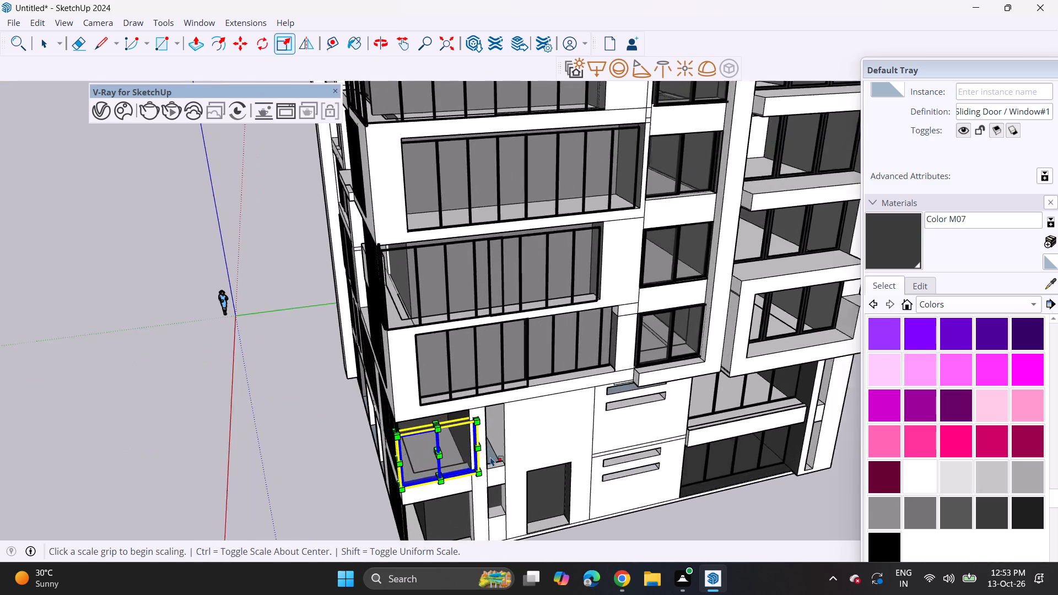
scroll(490, 457, up, 6)
middle_click(463, 439)
click(467, 441)
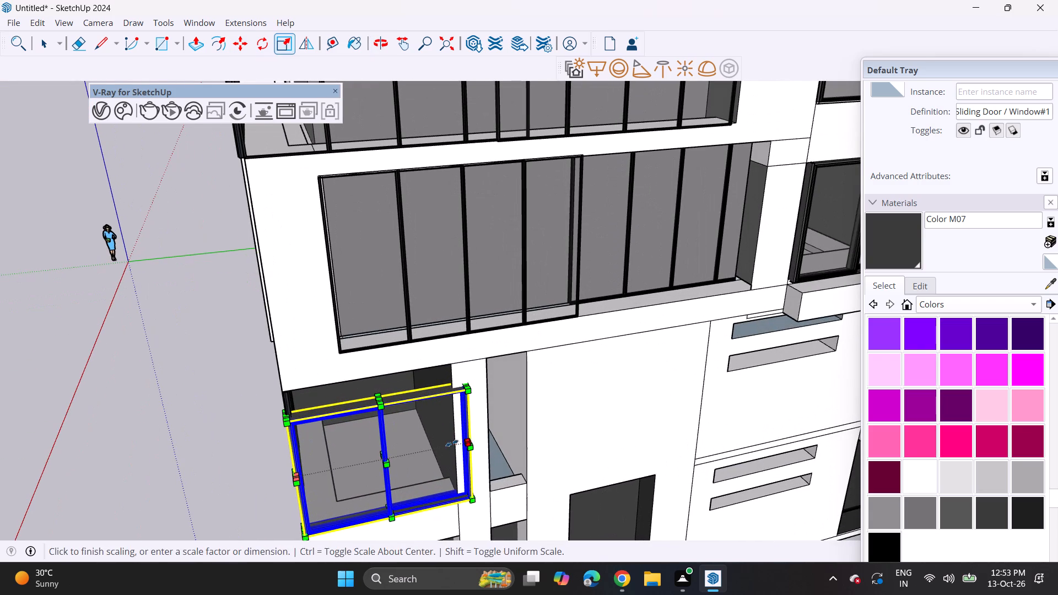
click(452, 443)
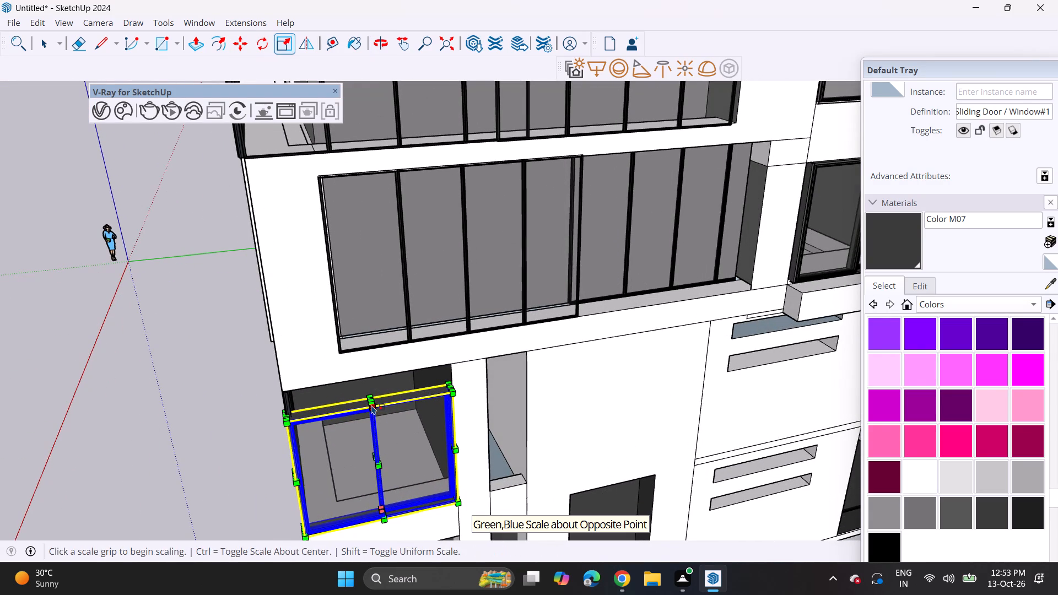
Scale the same door's height to reach the underside of the wall band above the upper podium corner opening.
scroll(371, 402, up, 1)
click(371, 401)
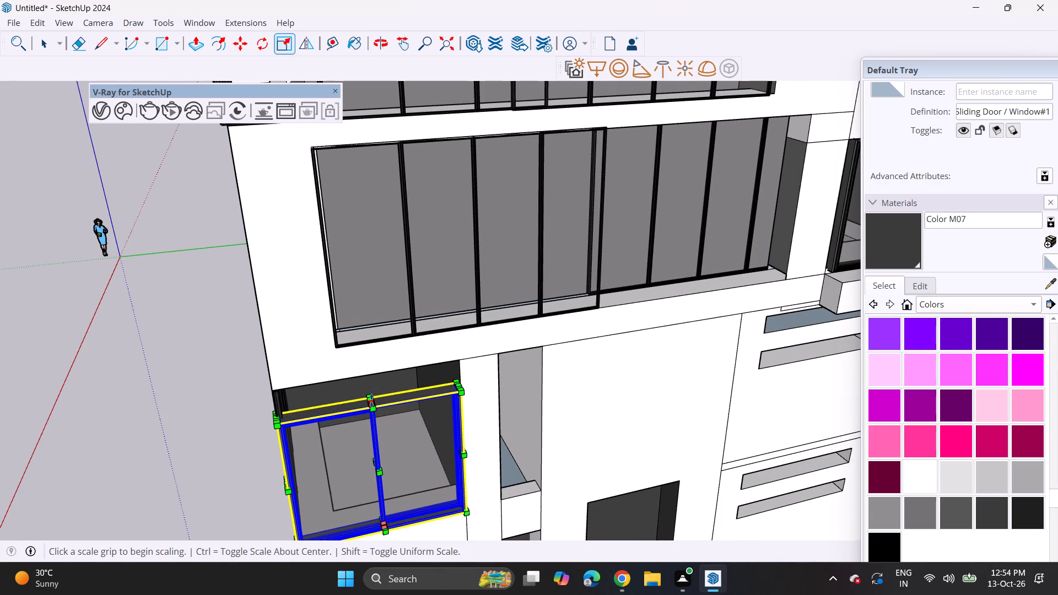
click(368, 367)
middle_drag(488, 429, 504, 425)
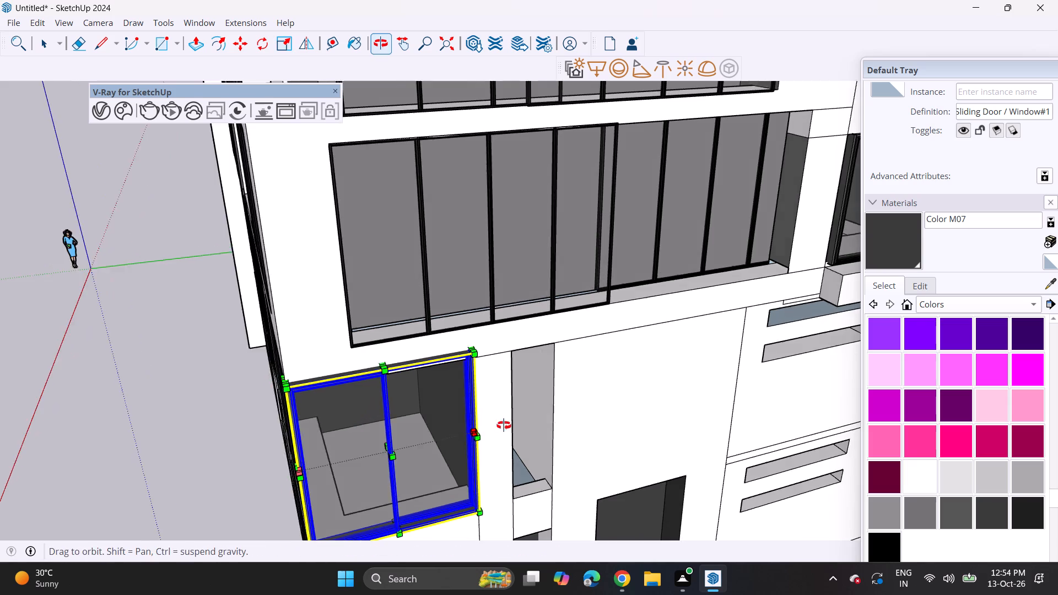
middle_drag(504, 425, 704, 302)
scroll(666, 319, down, 2)
middle_drag(646, 289, 602, 405)
scroll(595, 363, up, 3)
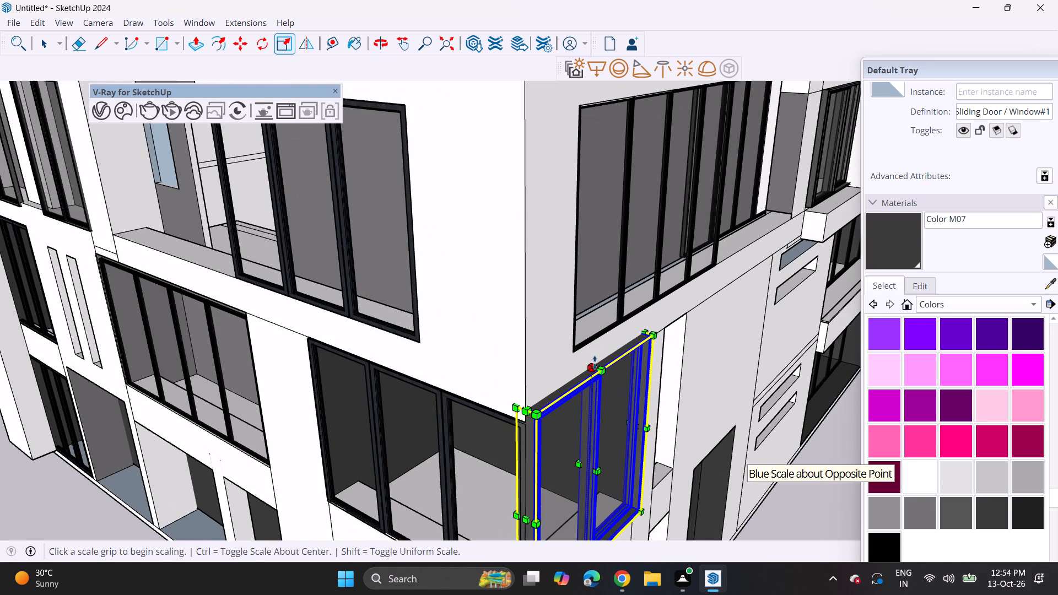
click(595, 369)
click(593, 383)
Move the scaled door to the building corner so it meets the sliding door on the adjacent facade.
scroll(569, 445, down, 4)
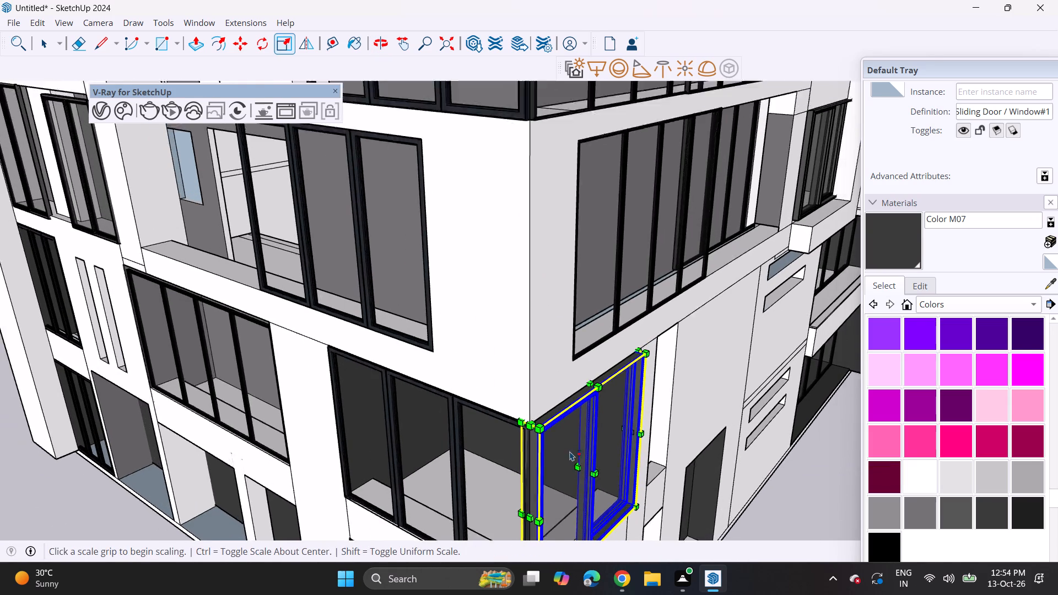
middle_drag(574, 469, 548, 320)
key(m)
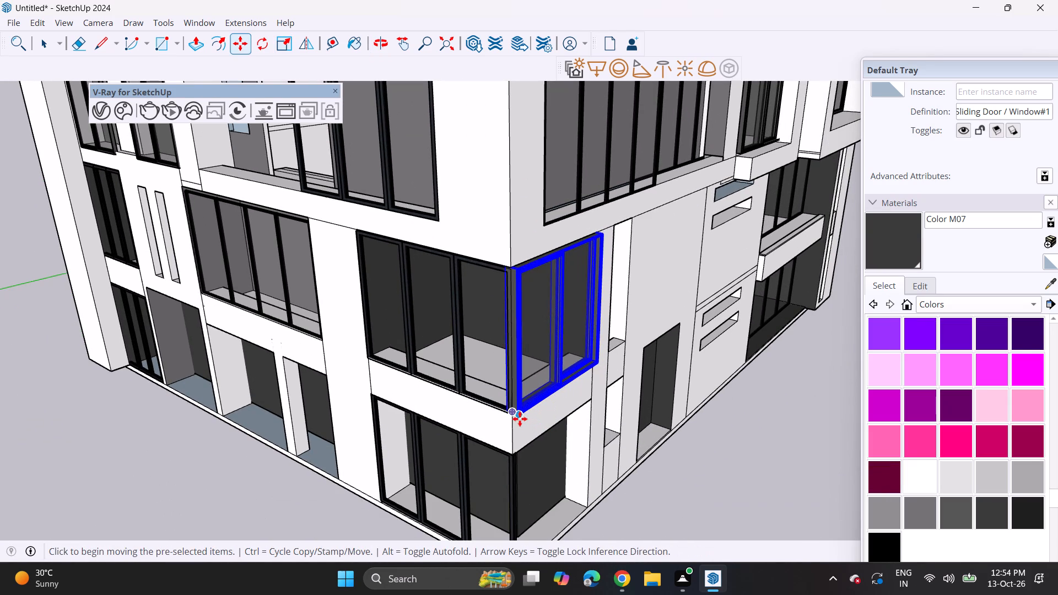
click(520, 419)
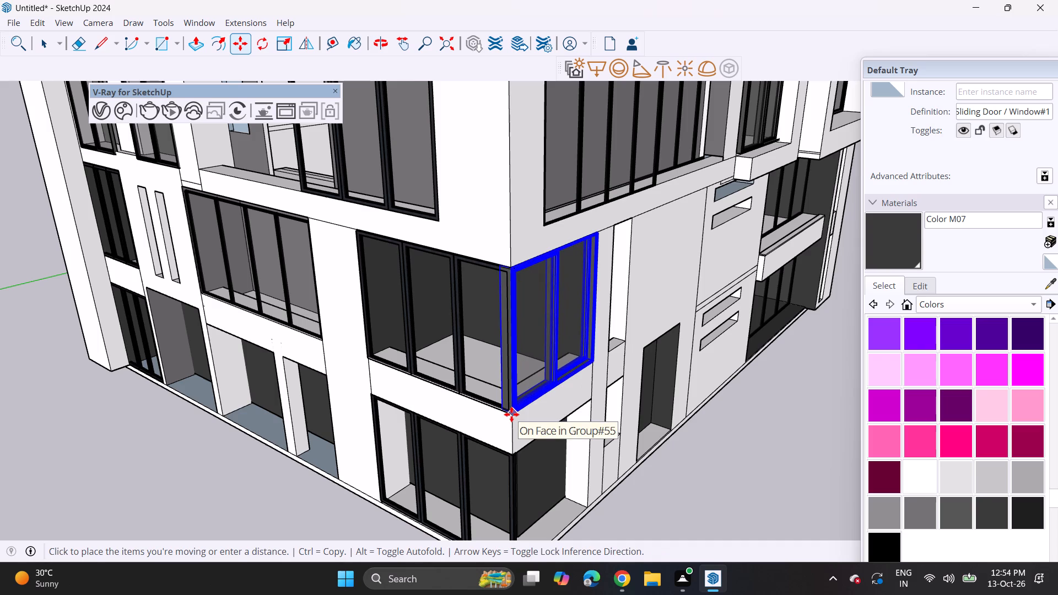
click(511, 414)
Copy the fitted corner door straight down into the ground-level corner opening below it.
click(514, 414)
shift+middle_drag(525, 484, 494, 324)
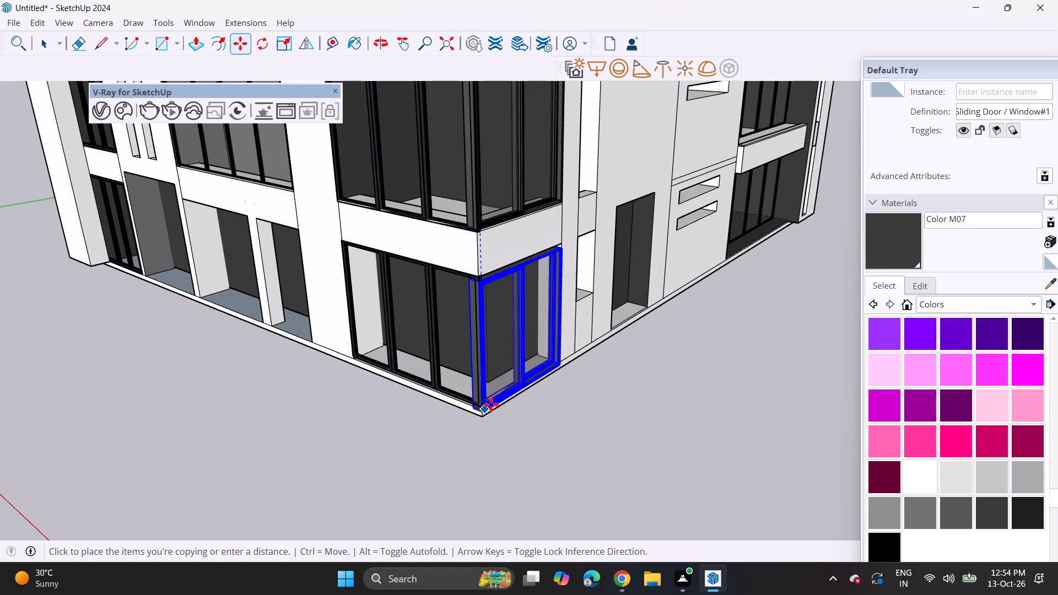
click(491, 404)
key(space)
click(629, 380)
Examine the podium corner and the full tower facades with the sliding doors in place.
middle_drag(629, 388, 579, 279)
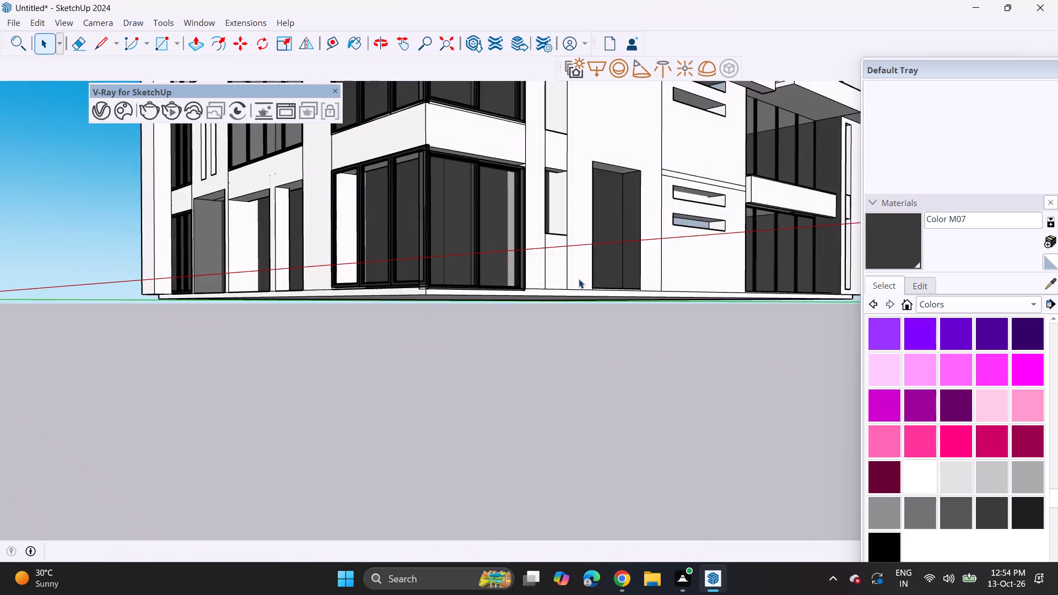
scroll(579, 279, down, 10)
shift+middle_drag(541, 271, 515, 403)
scroll(527, 346, down, 4)
shift+middle_drag(553, 351, 557, 450)
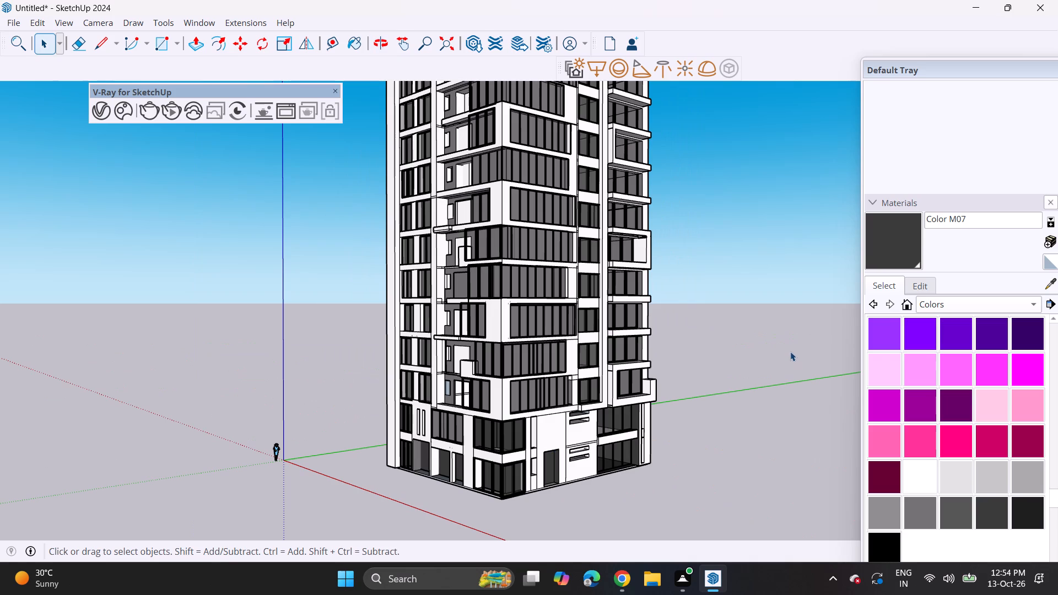
click(783, 353)
middle_drag(634, 421, 614, 355)
shift+middle_drag(606, 299, 577, 379)
scroll(558, 372, down, 2)
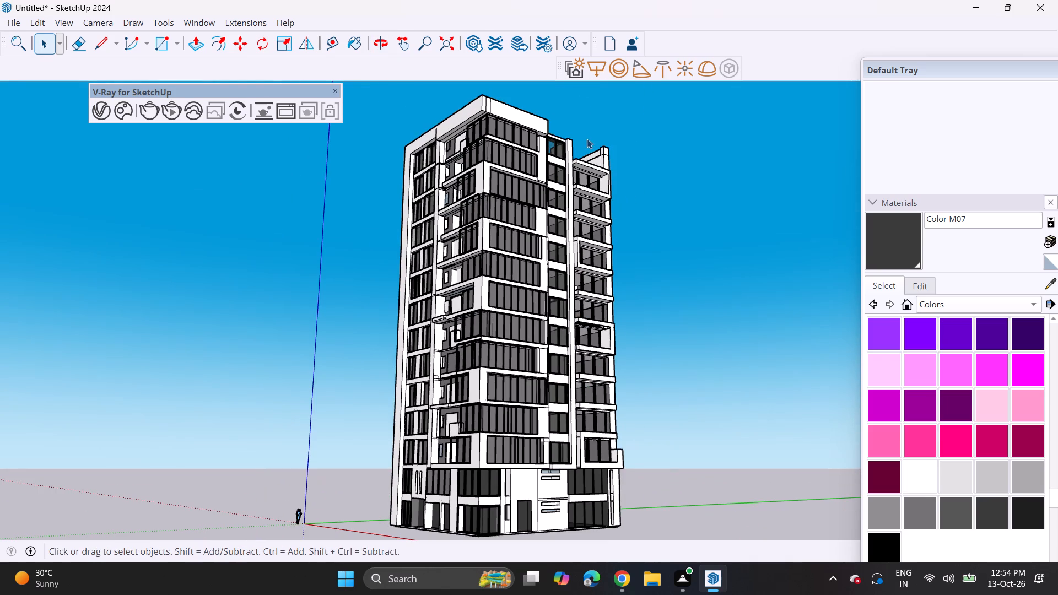
middle_drag(584, 125, 398, 171)
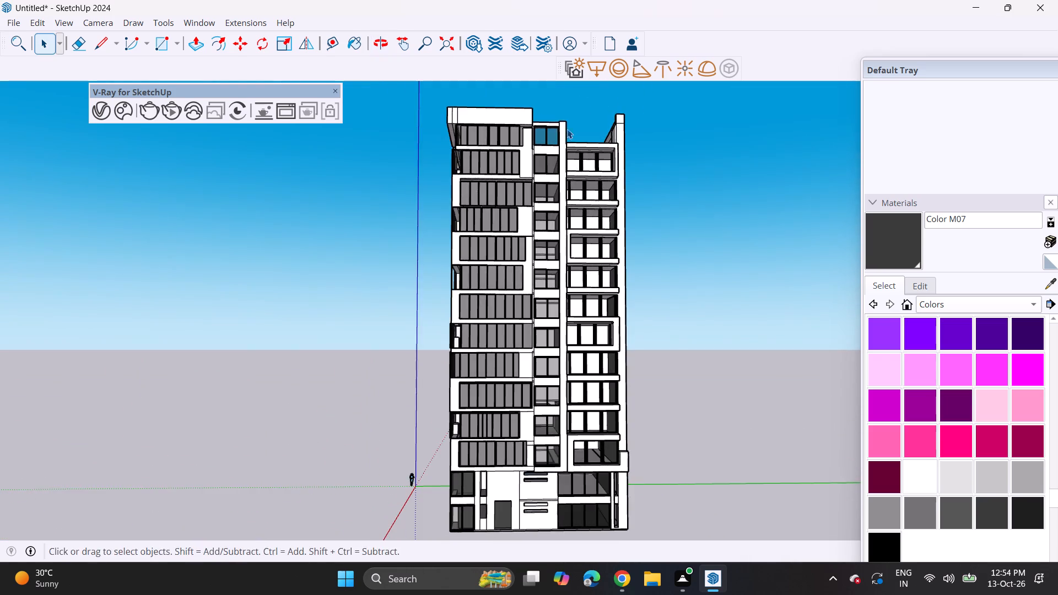
Draw a line along the length of the topmost balcony's roof slab, from the vertical fin to the side wall.
middle_drag(603, 94, 540, 326)
scroll(585, 227, up, 2)
middle_drag(587, 214, 558, 332)
scroll(574, 279, up, 3)
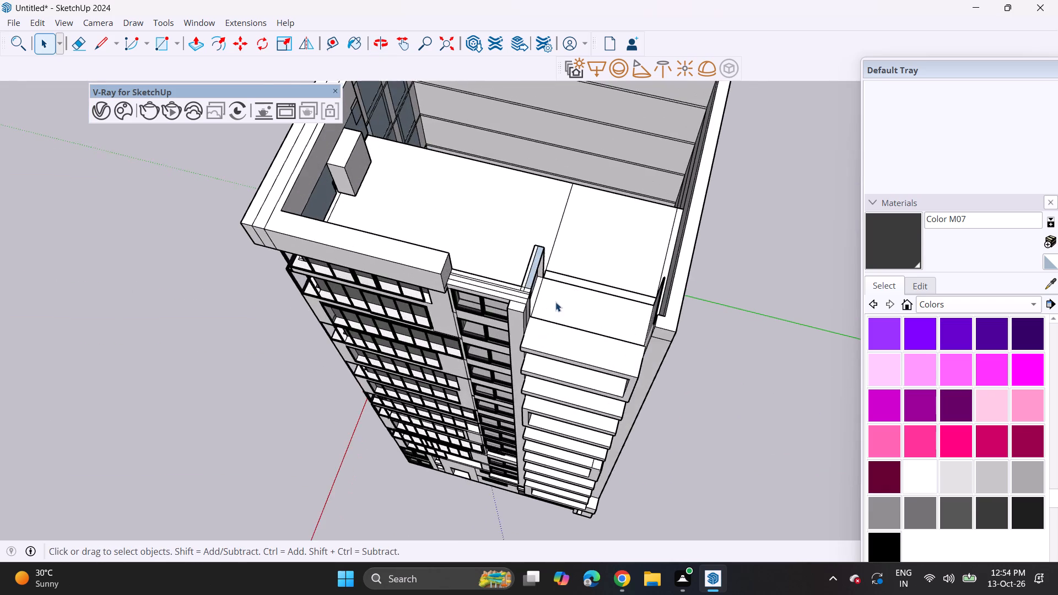
scroll(555, 302, up, 3)
middle_drag(581, 318, 380, 328)
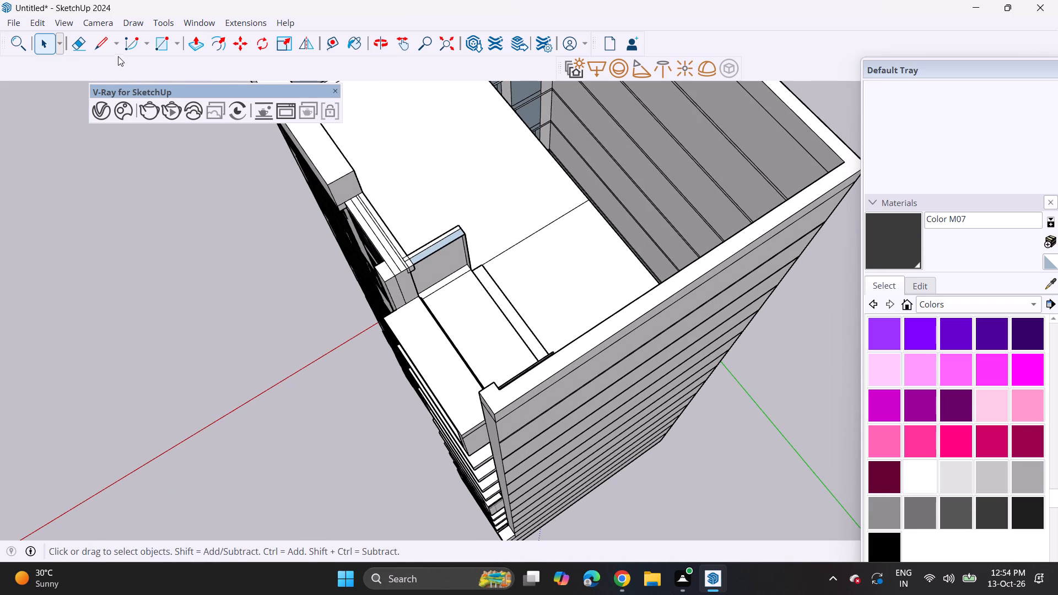
drag(101, 45, 108, 55)
drag(99, 41, 103, 47)
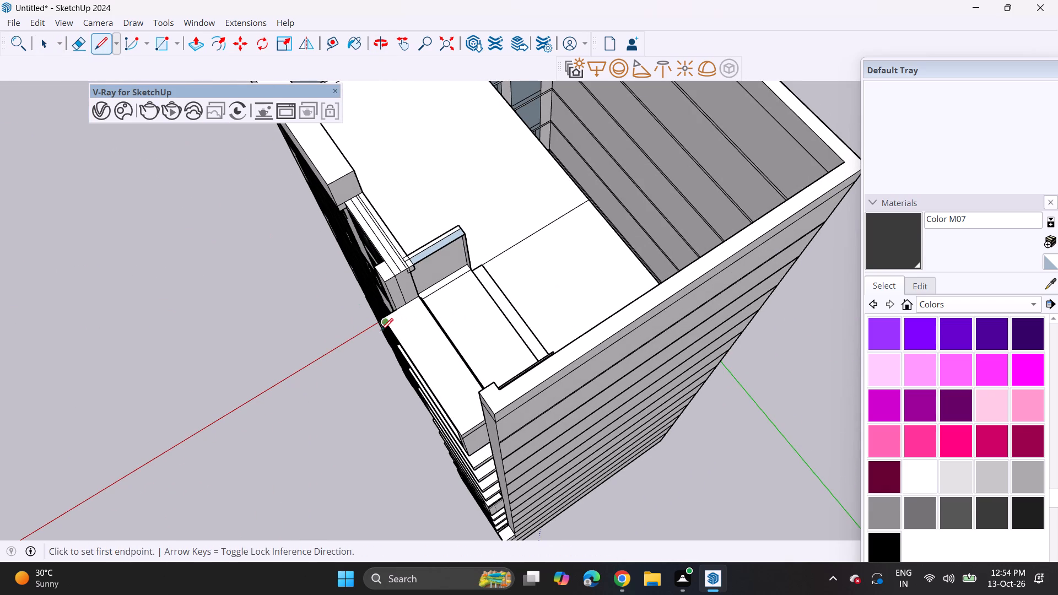
click(406, 307)
middle_drag(450, 355, 792, 409)
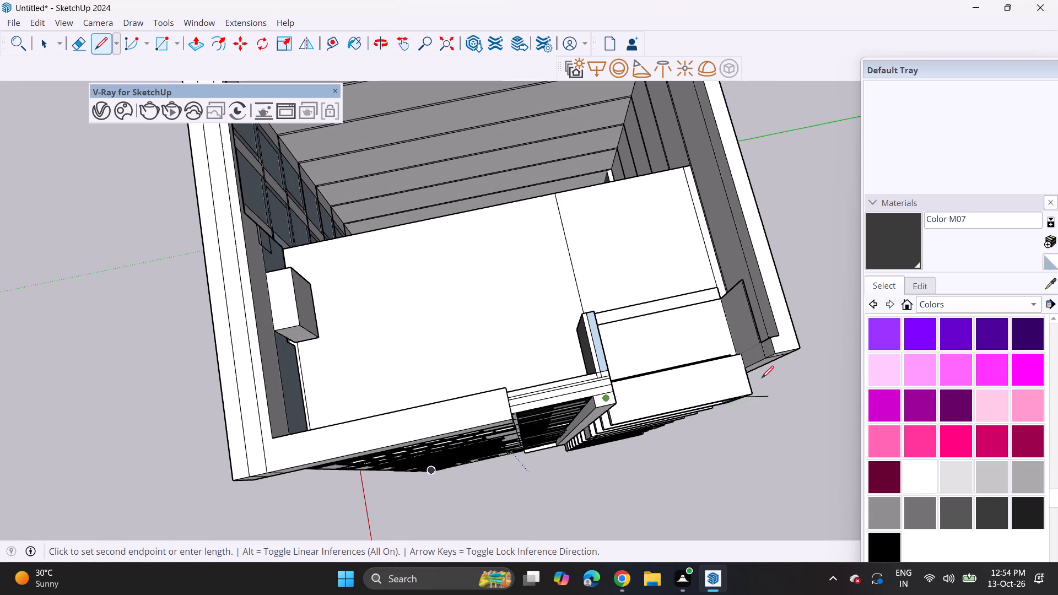
click(748, 371)
middle_drag(742, 382, 476, 277)
scroll(549, 293, up, 1)
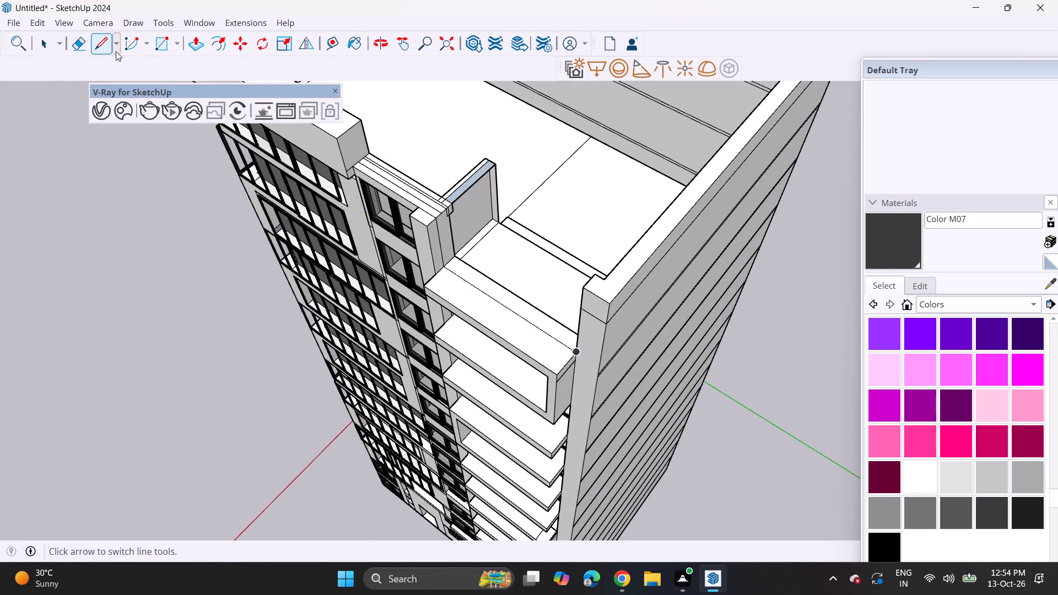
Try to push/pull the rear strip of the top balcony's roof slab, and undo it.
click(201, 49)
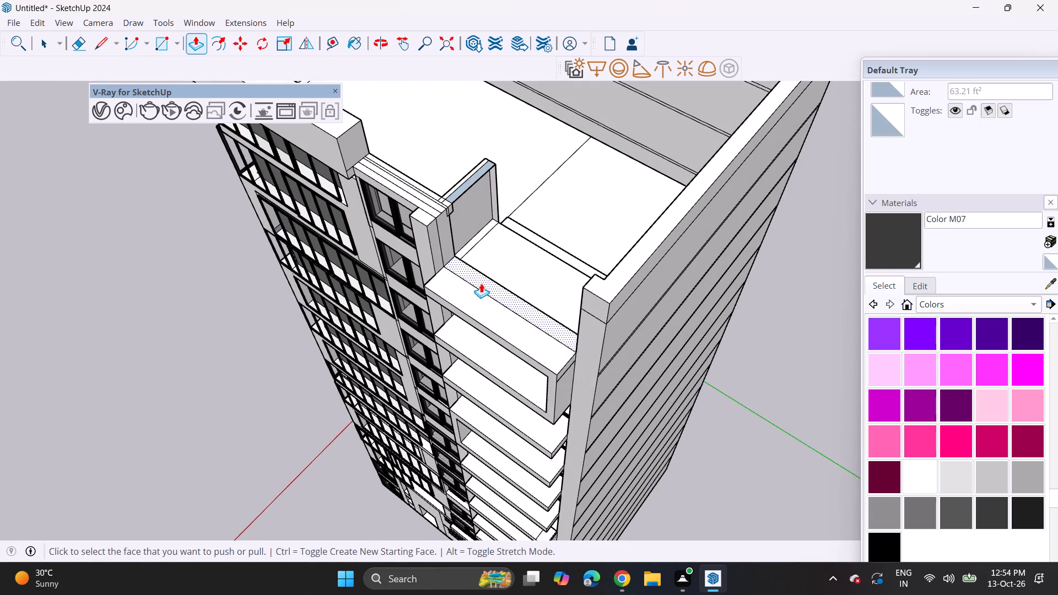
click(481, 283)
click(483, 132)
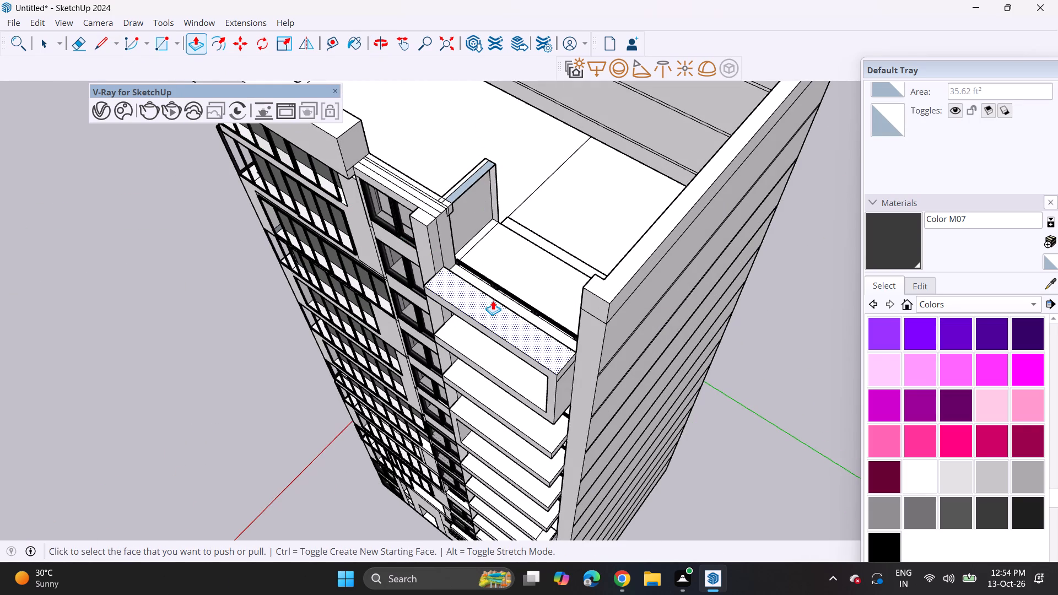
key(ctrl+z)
Push/Pull the rear strip of the top balcony's roof slab upward into a tall wall rising above the side parapet.
click(504, 297)
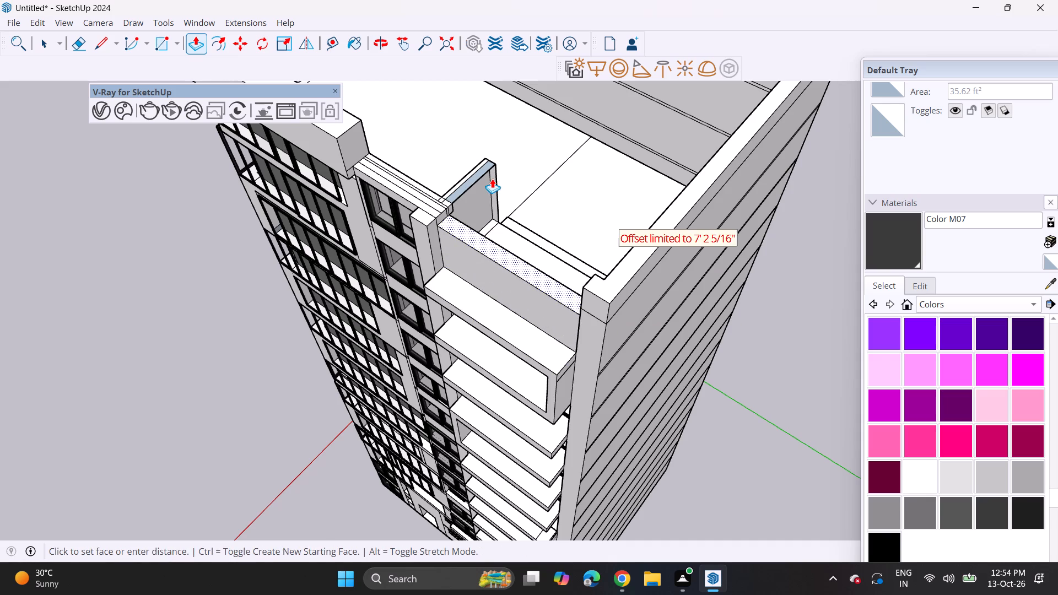
click(492, 178)
click(468, 239)
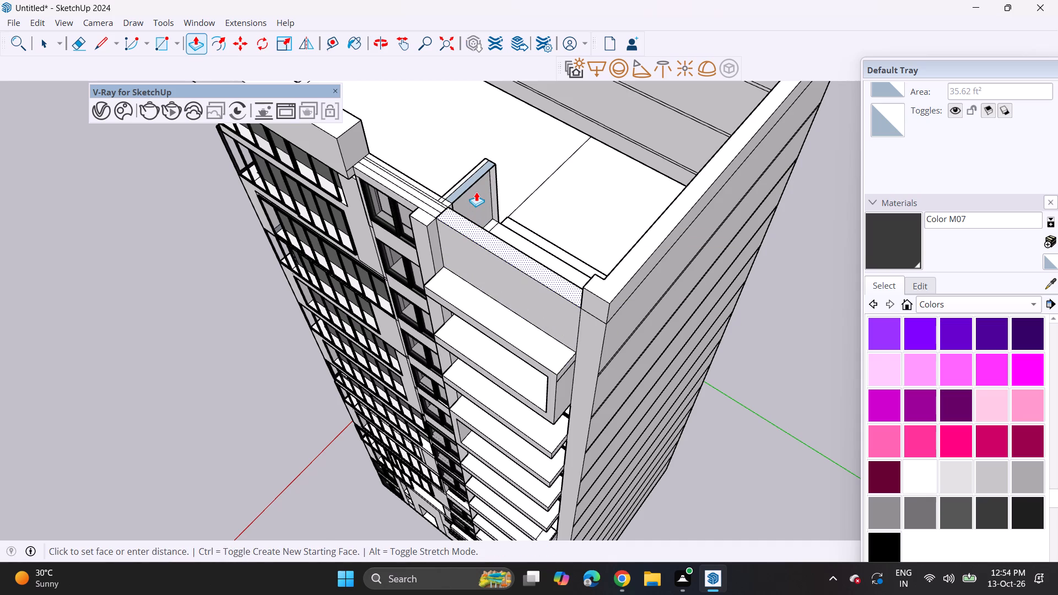
click(476, 192)
click(475, 226)
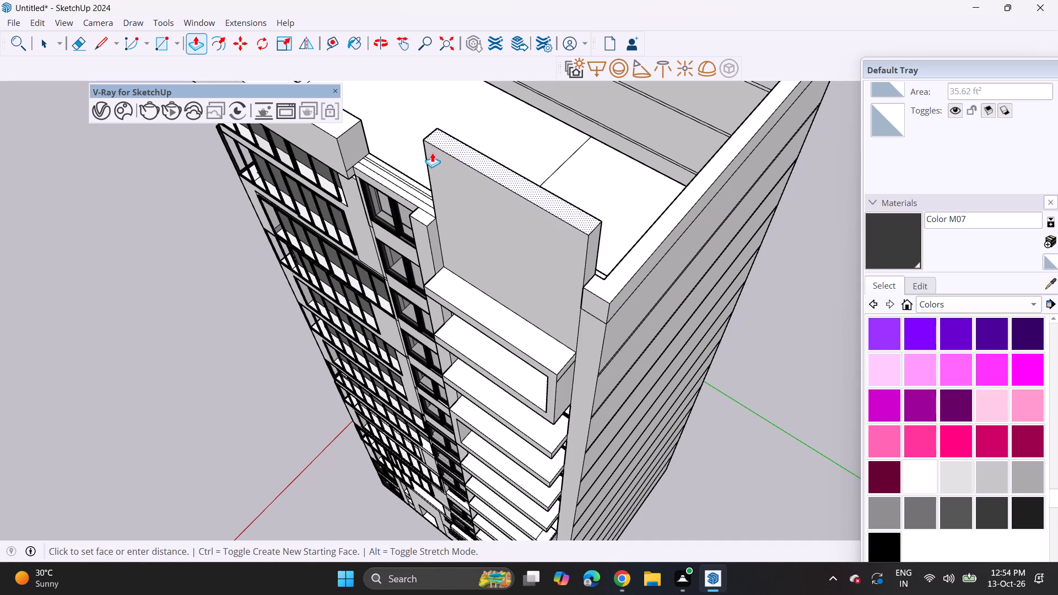
click(432, 153)
Extend the raised wall's end face sideways over the narrow window bay to meet the neighbouring front parapet.
middle_drag(477, 170, 505, 121)
middle_drag(433, 154, 297, 340)
middle_drag(289, 346, 592, 169)
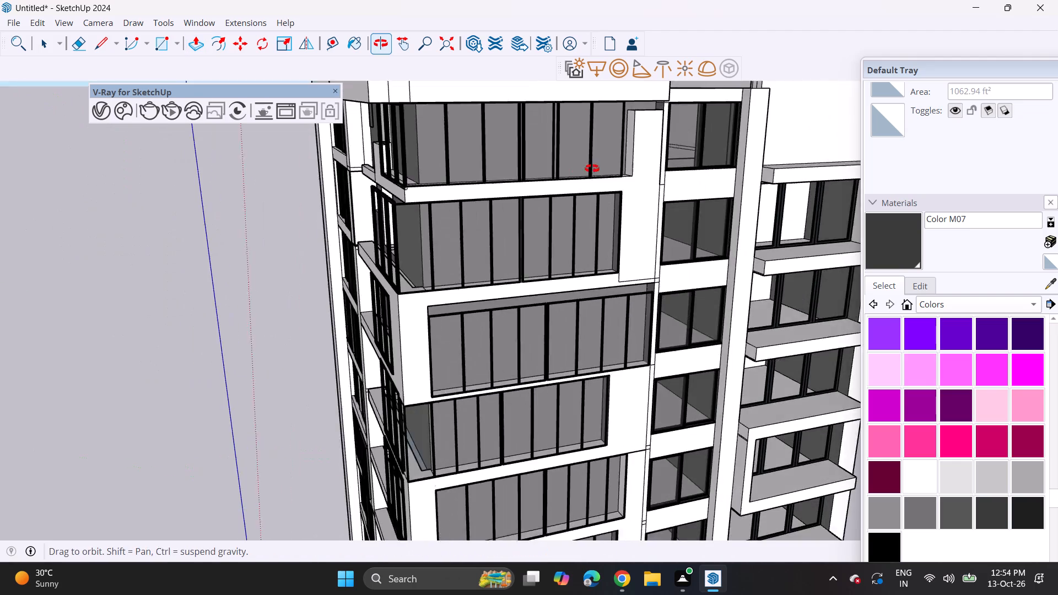
middle_drag(592, 169, 600, 176)
shift+middle_drag(571, 232, 519, 307)
shift+middle_drag(656, 173, 599, 323)
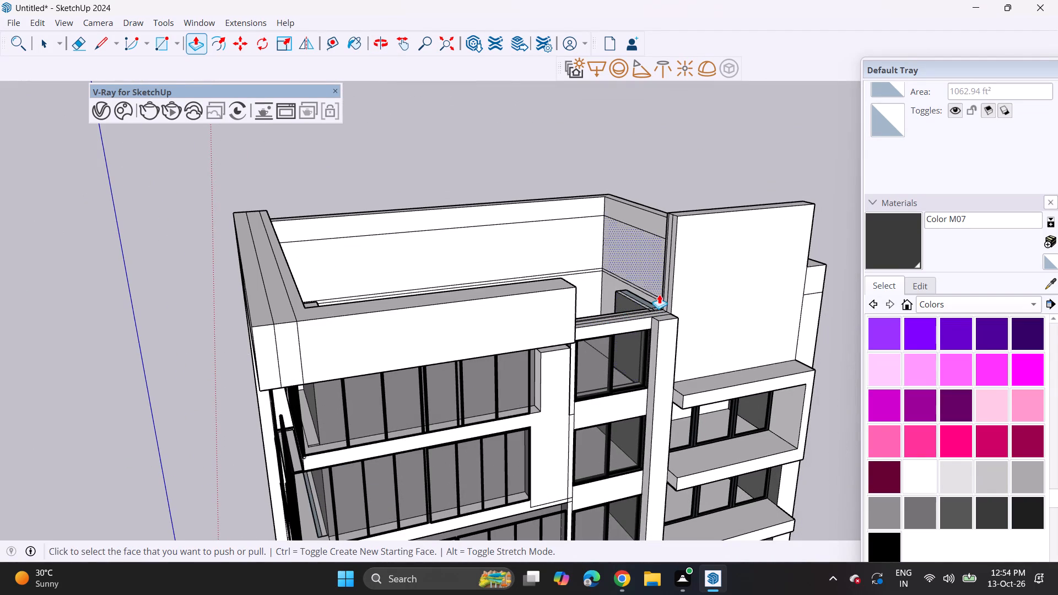
click(671, 292)
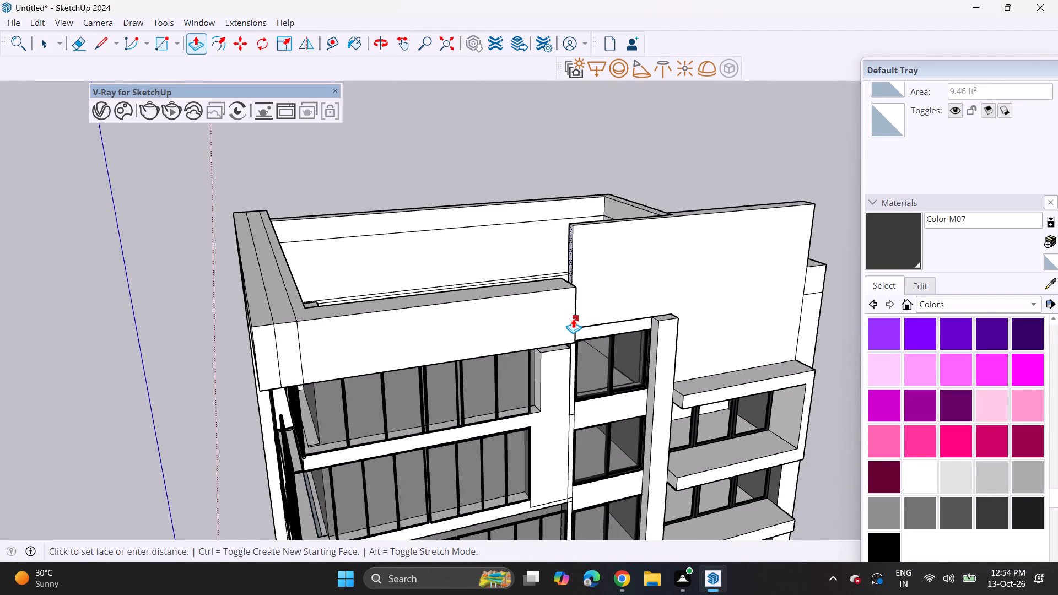
click(573, 318)
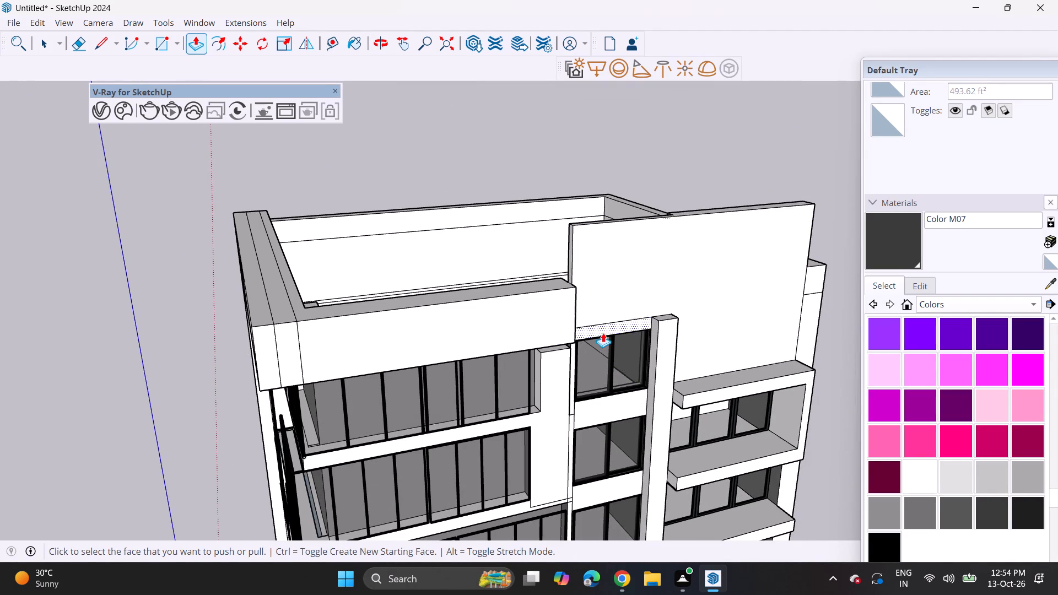
Draw a vertical line on the roof-side face of the extended wall, marking off a narrow strip at its free end.
middle_drag(603, 334, 792, 234)
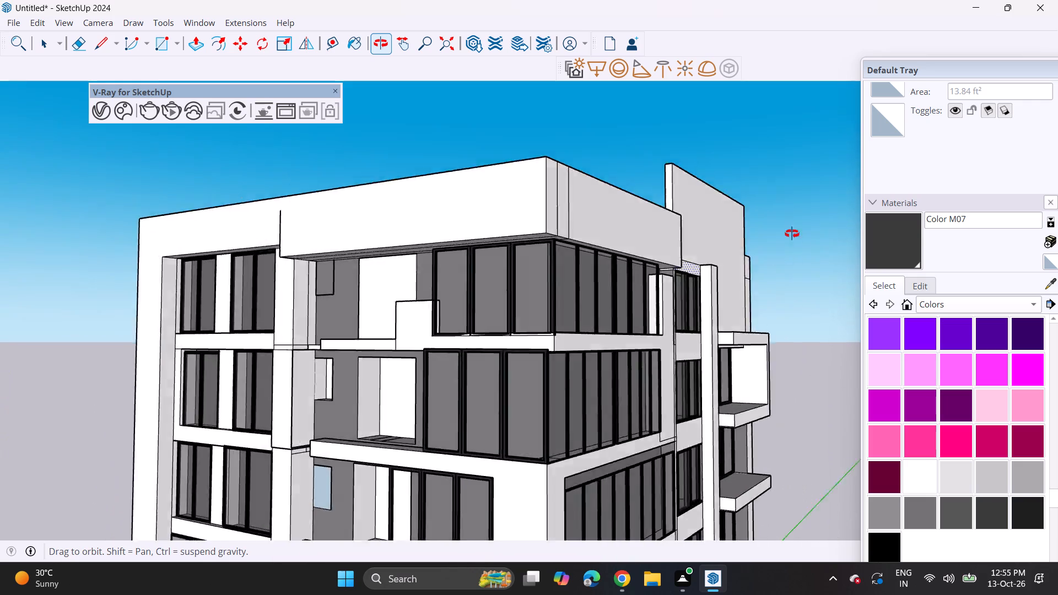
middle_drag(792, 234, 843, 326)
middle_drag(582, 262, 865, 300)
scroll(704, 207, up, 3)
middle_drag(632, 193, 793, 274)
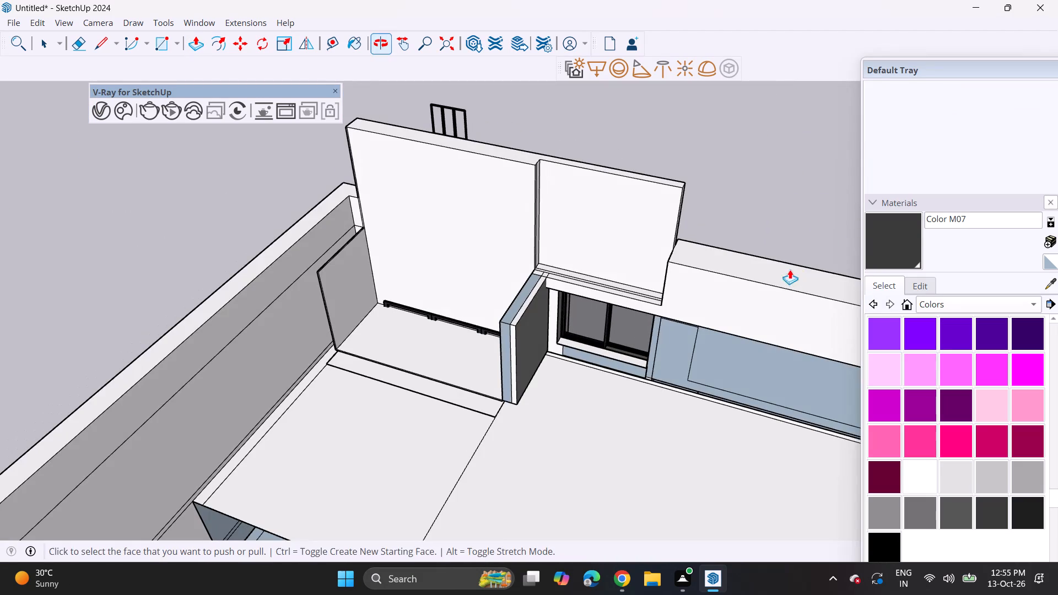
drag(102, 46, 110, 47)
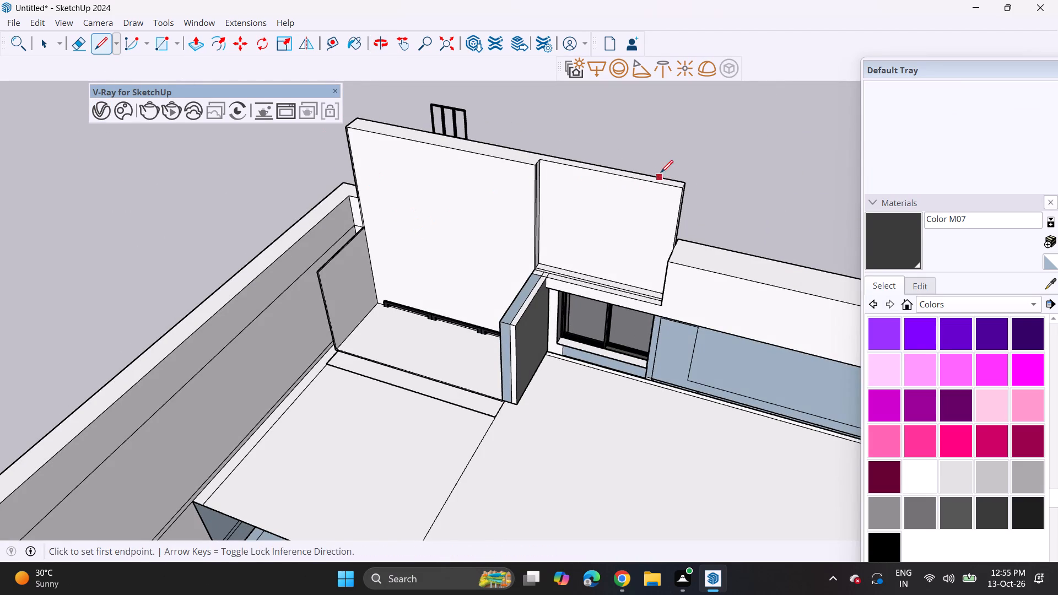
drag(668, 188, 667, 198)
click(658, 290)
Push/Pull the narrow strip at the extended wall's free end outward on its roof side.
click(203, 40)
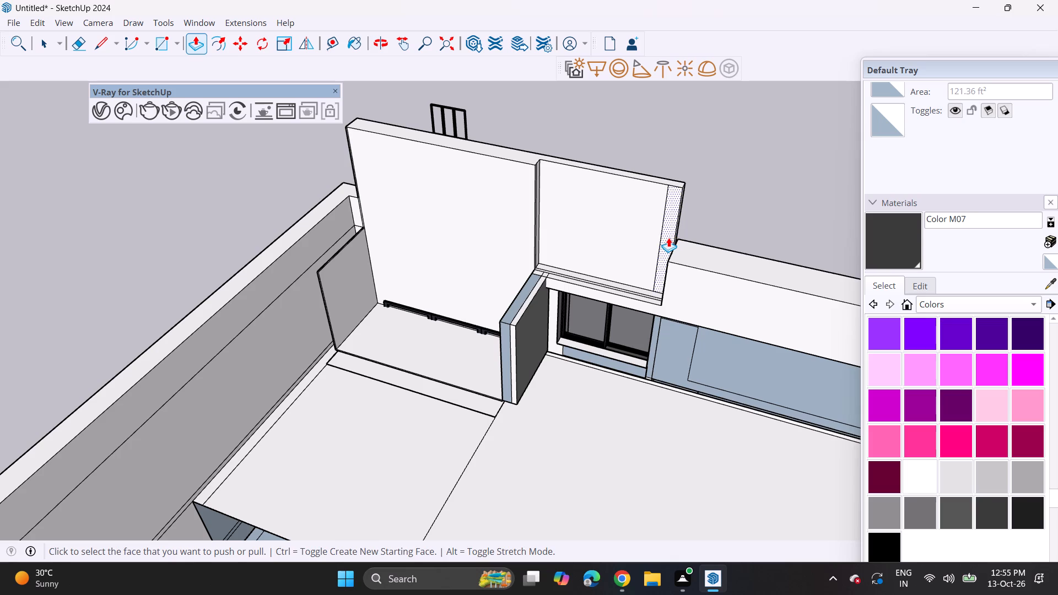
click(668, 237)
click(620, 353)
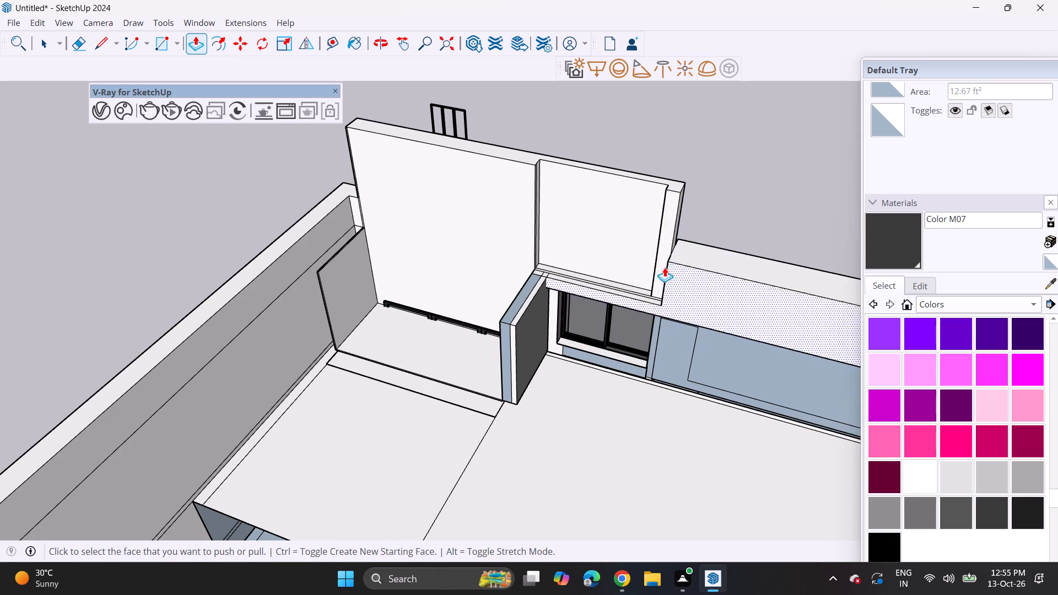
click(665, 256)
click(630, 322)
click(651, 291)
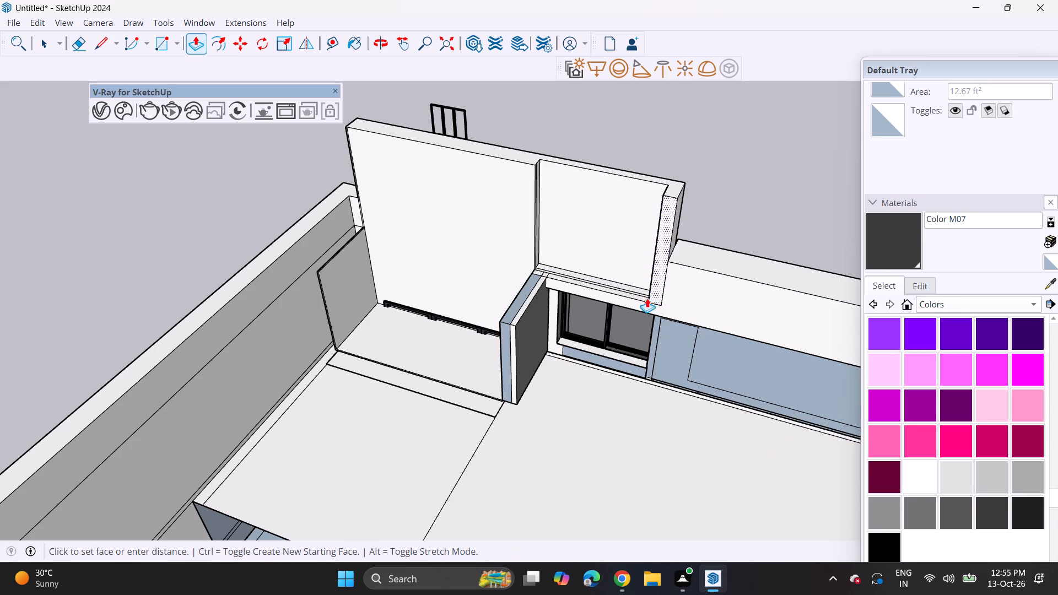
click(577, 396)
Push/Pull the top of the adjoining side parapet upward to the top of the raised front wall.
middle_drag(768, 395, 137, 170)
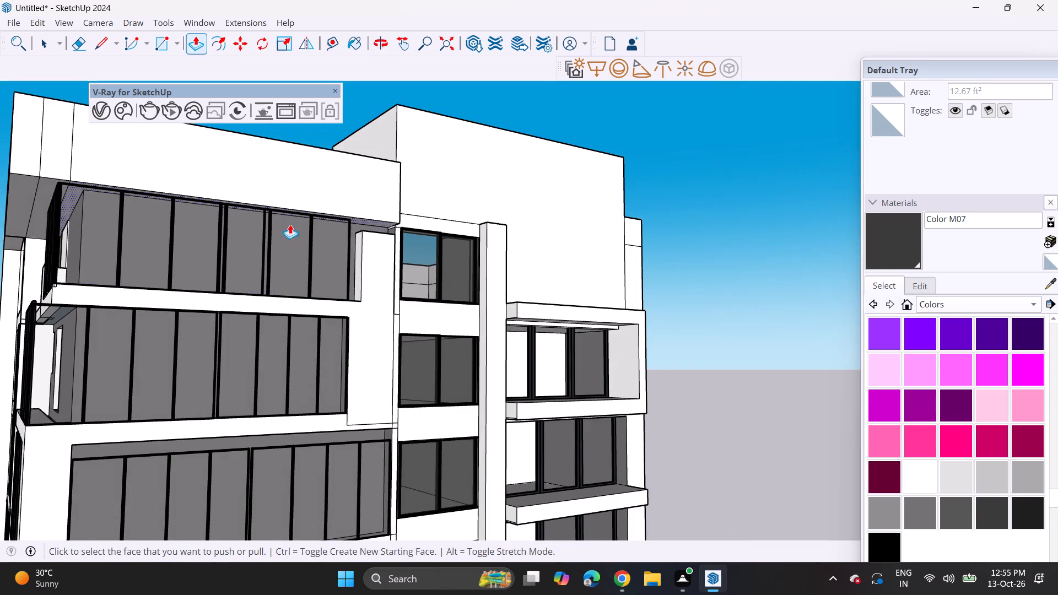
scroll(316, 229, down, 2)
middle_drag(485, 197, 276, 272)
middle_drag(760, 148, 574, 312)
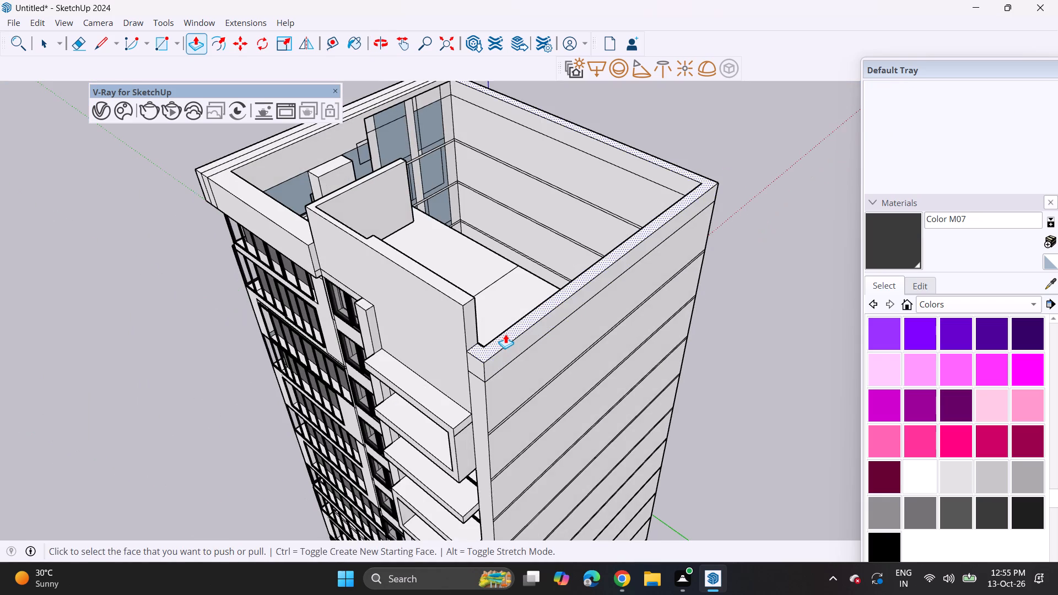
click(505, 334)
click(471, 301)
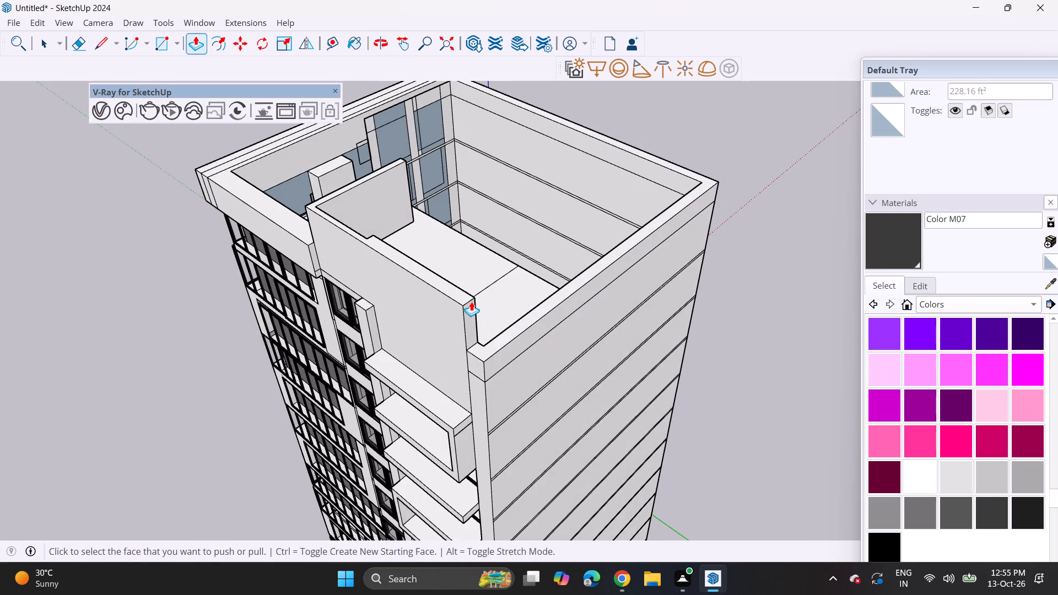
click(483, 354)
click(467, 299)
Erase the leftover vertical and horizontal seam lines on the facade where the raised front wall meets the side wall.
middle_drag(464, 359, 636, 214)
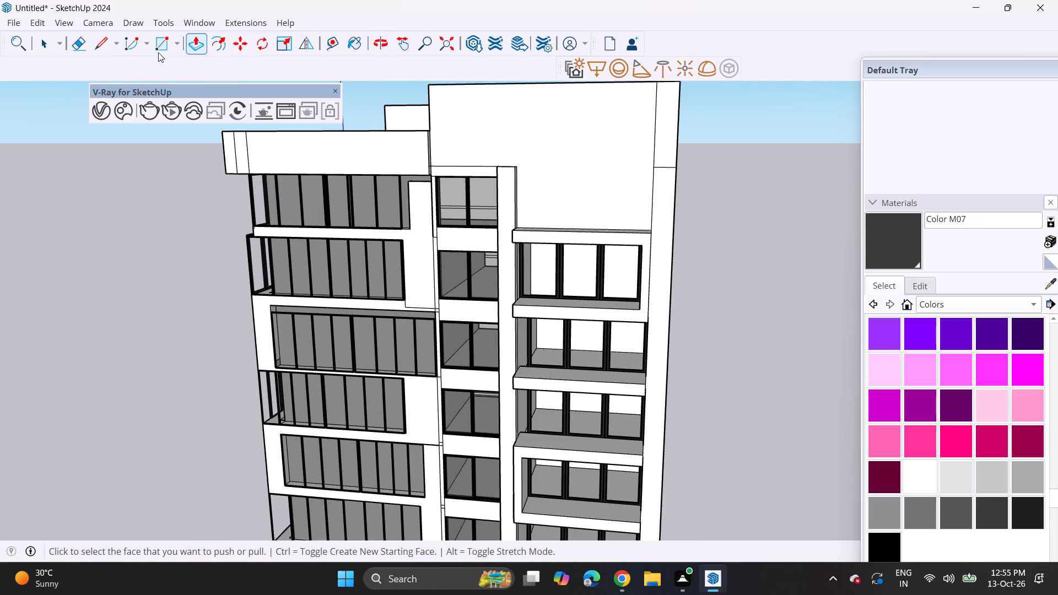
drag(80, 39, 88, 45)
drag(660, 154, 655, 191)
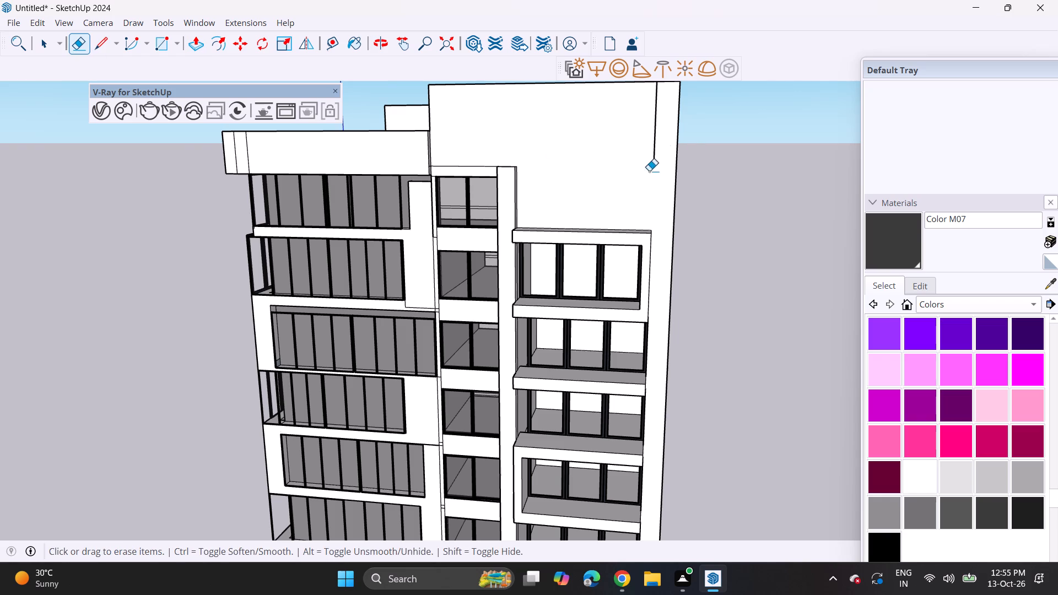
drag(653, 169, 652, 176)
drag(657, 144, 639, 176)
middle_drag(537, 225, 681, 166)
scroll(630, 187, down, 3)
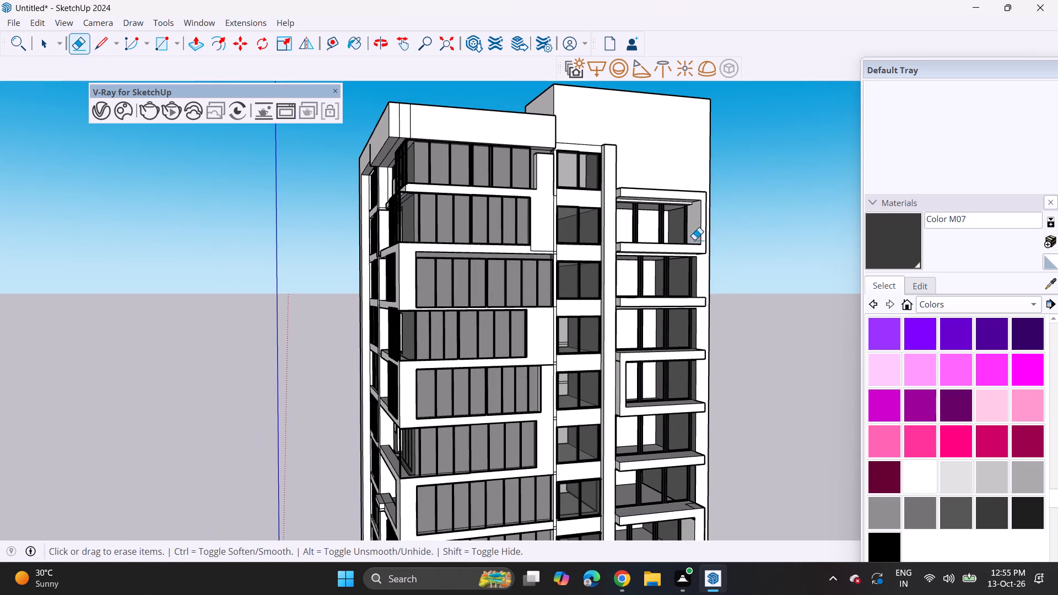
middle_click(694, 240)
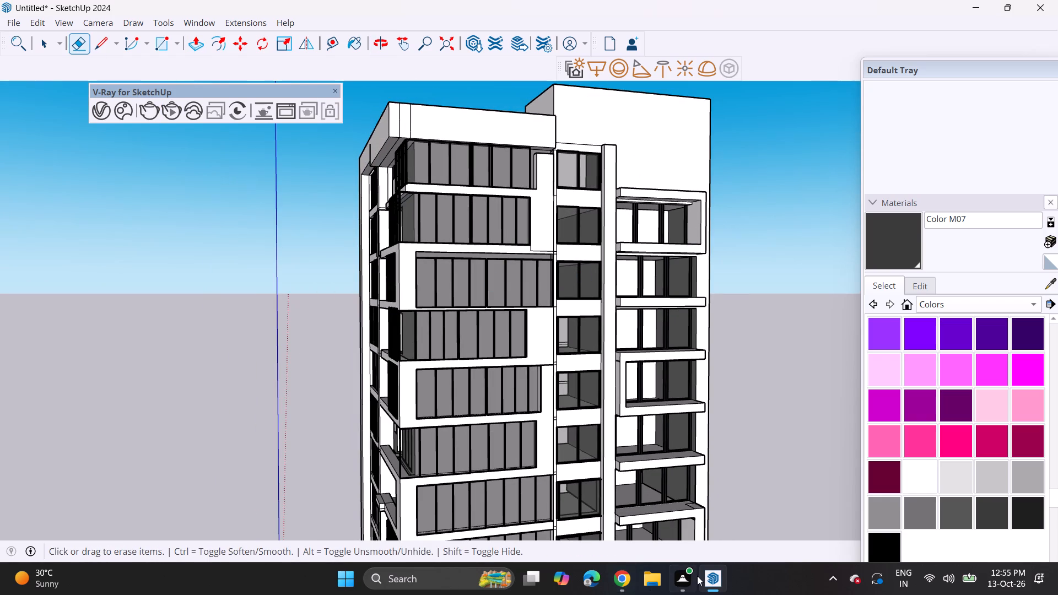
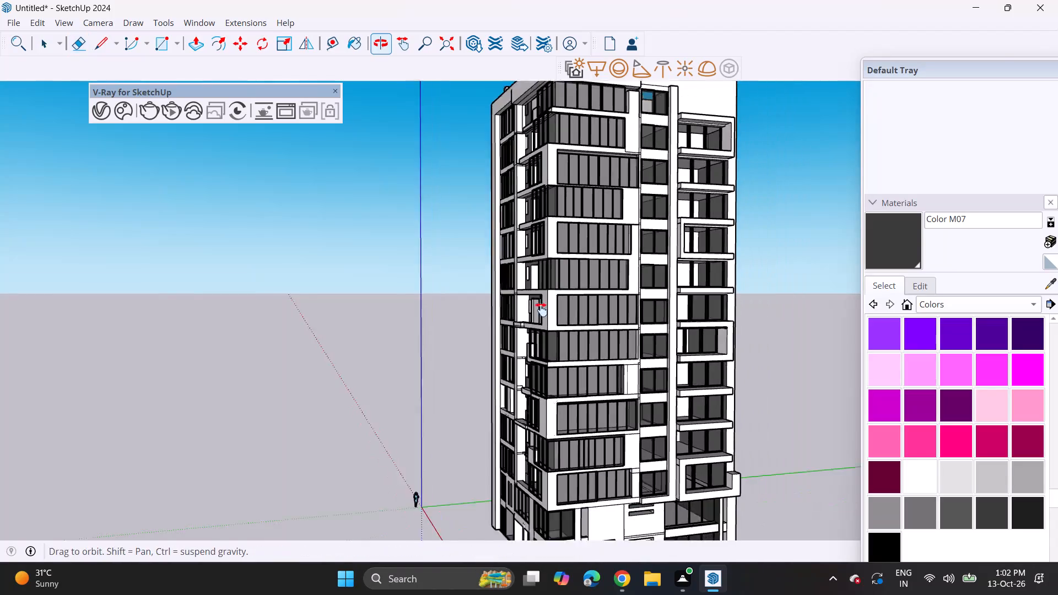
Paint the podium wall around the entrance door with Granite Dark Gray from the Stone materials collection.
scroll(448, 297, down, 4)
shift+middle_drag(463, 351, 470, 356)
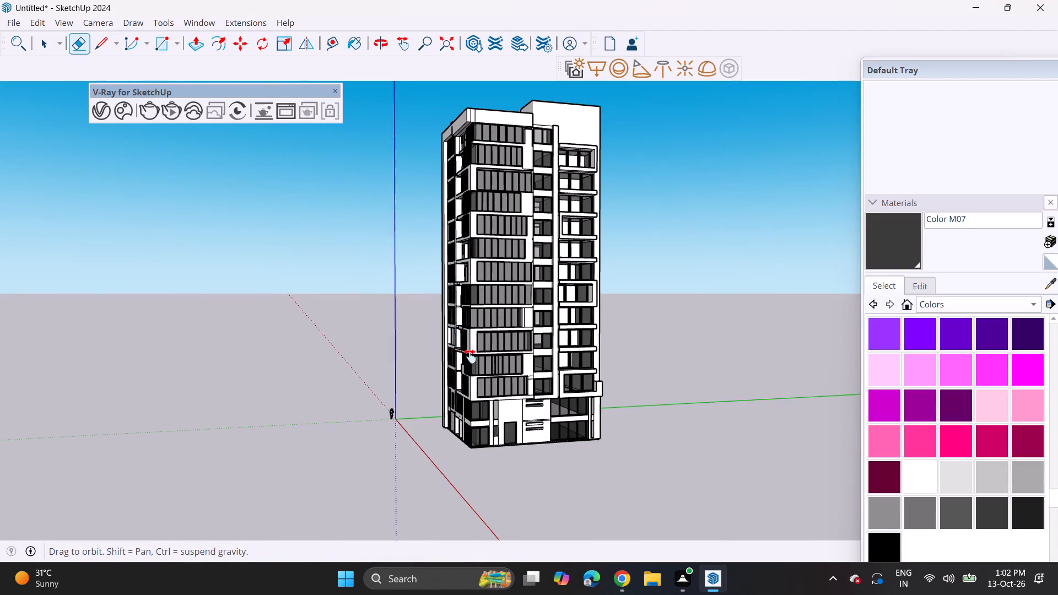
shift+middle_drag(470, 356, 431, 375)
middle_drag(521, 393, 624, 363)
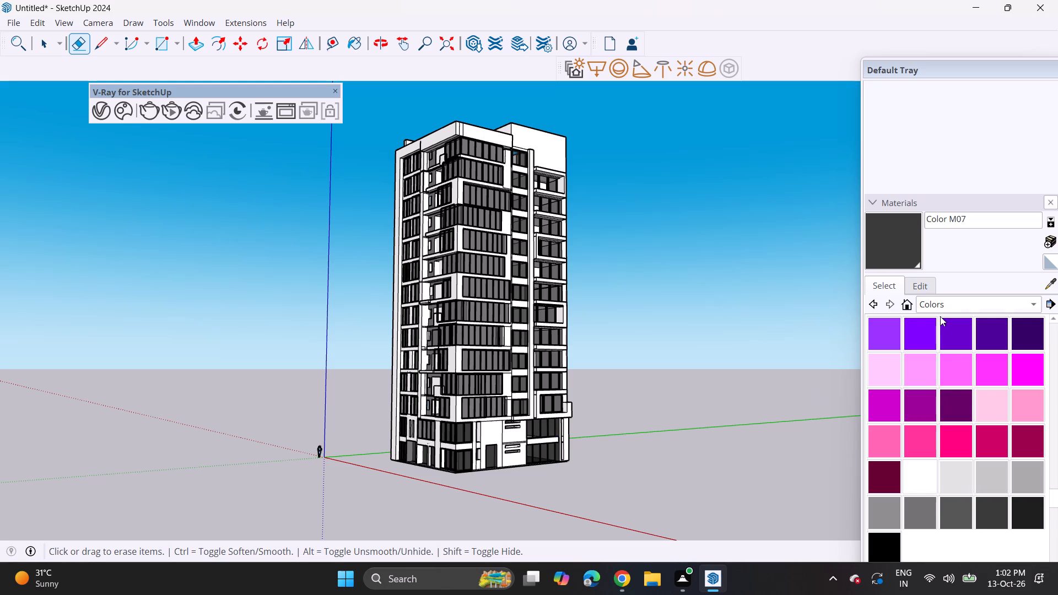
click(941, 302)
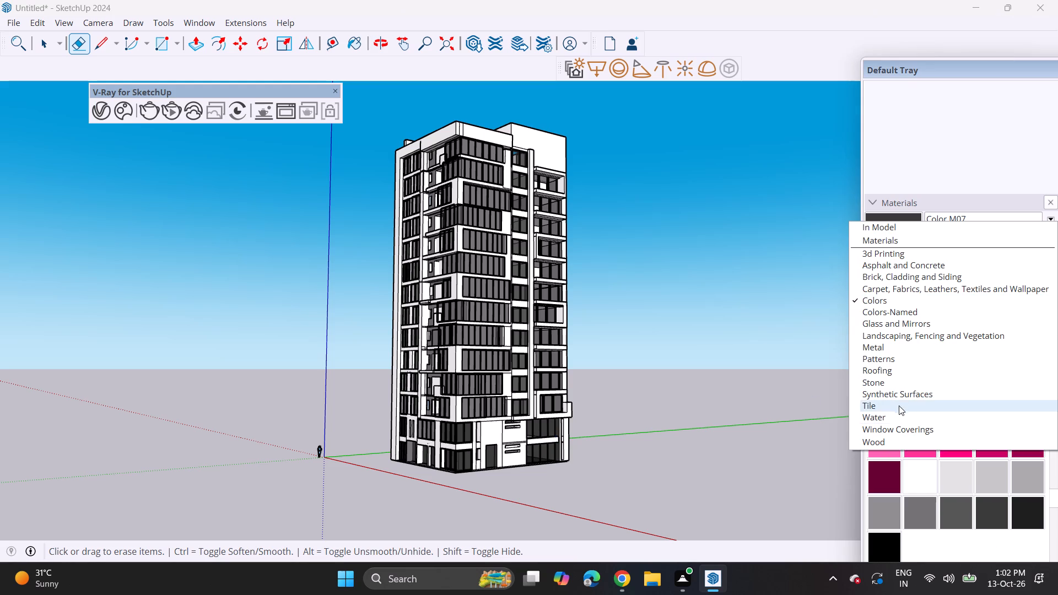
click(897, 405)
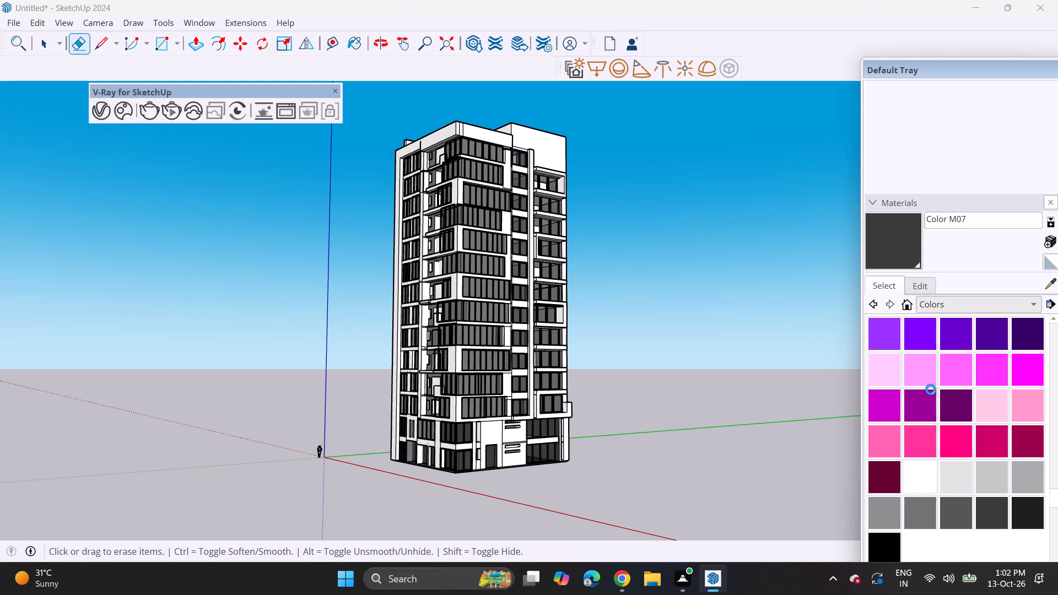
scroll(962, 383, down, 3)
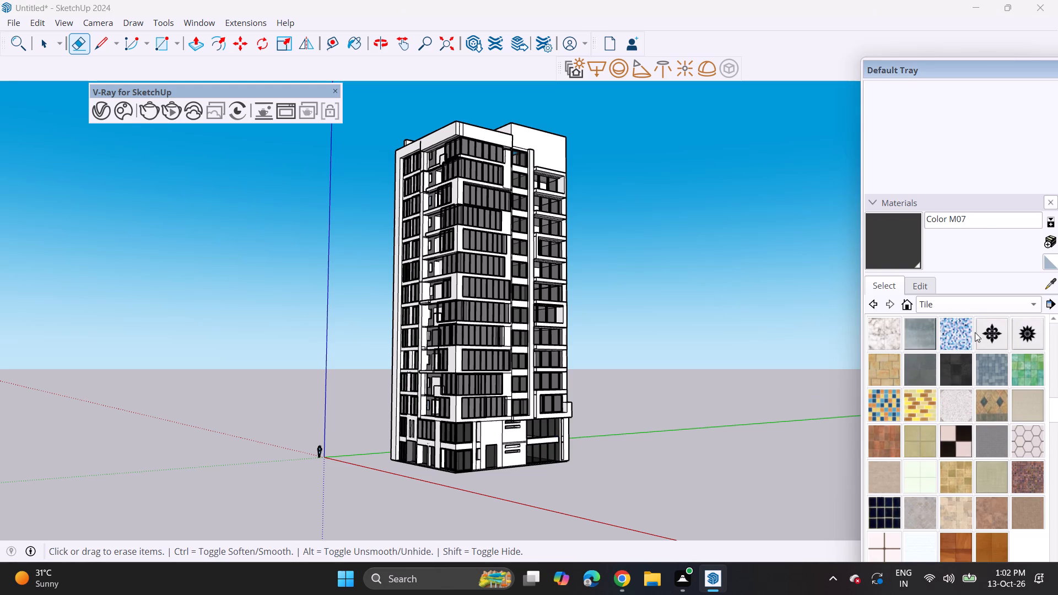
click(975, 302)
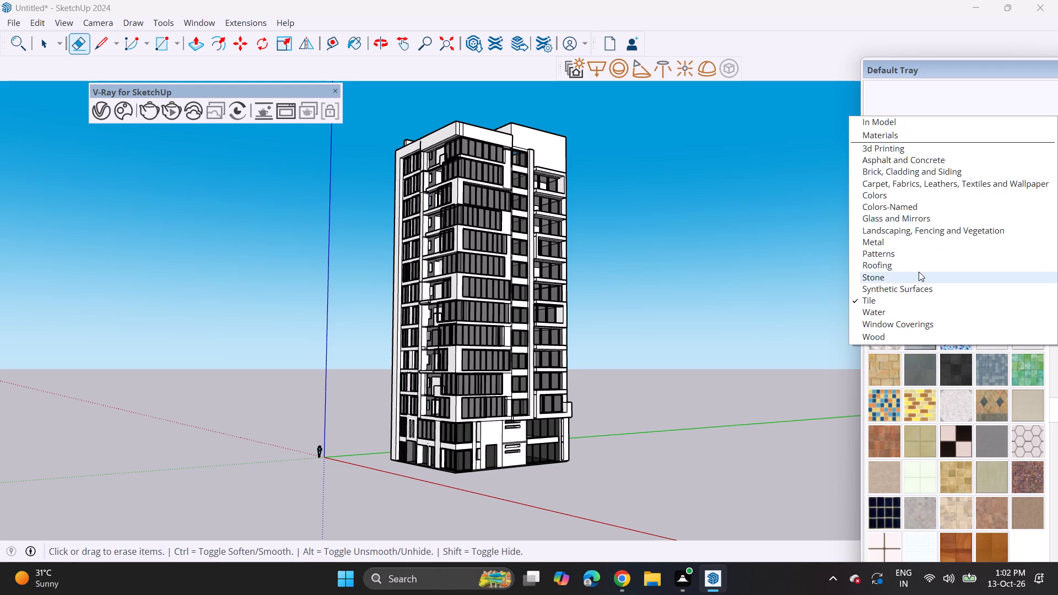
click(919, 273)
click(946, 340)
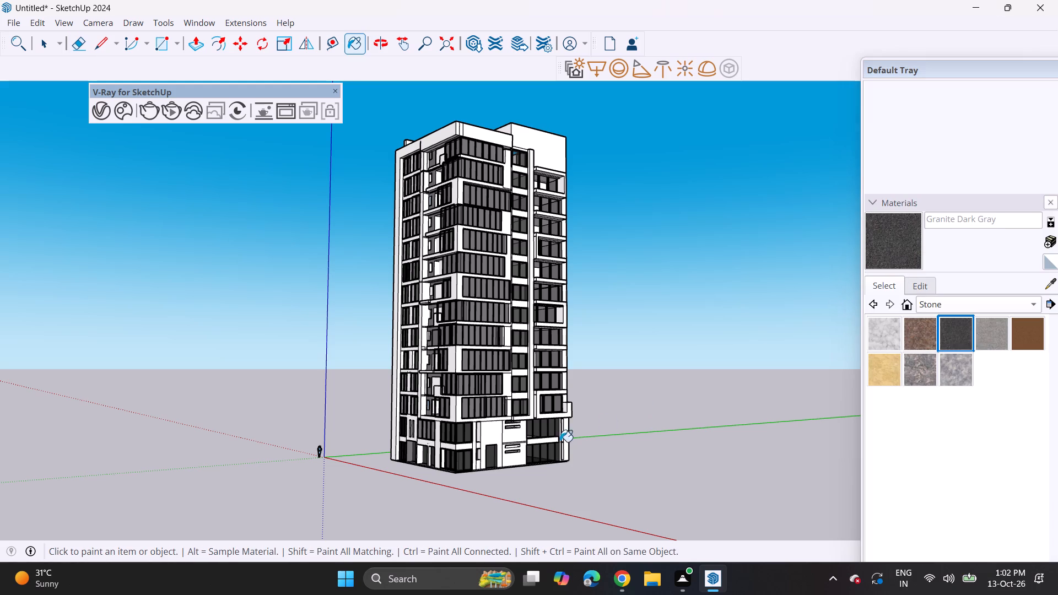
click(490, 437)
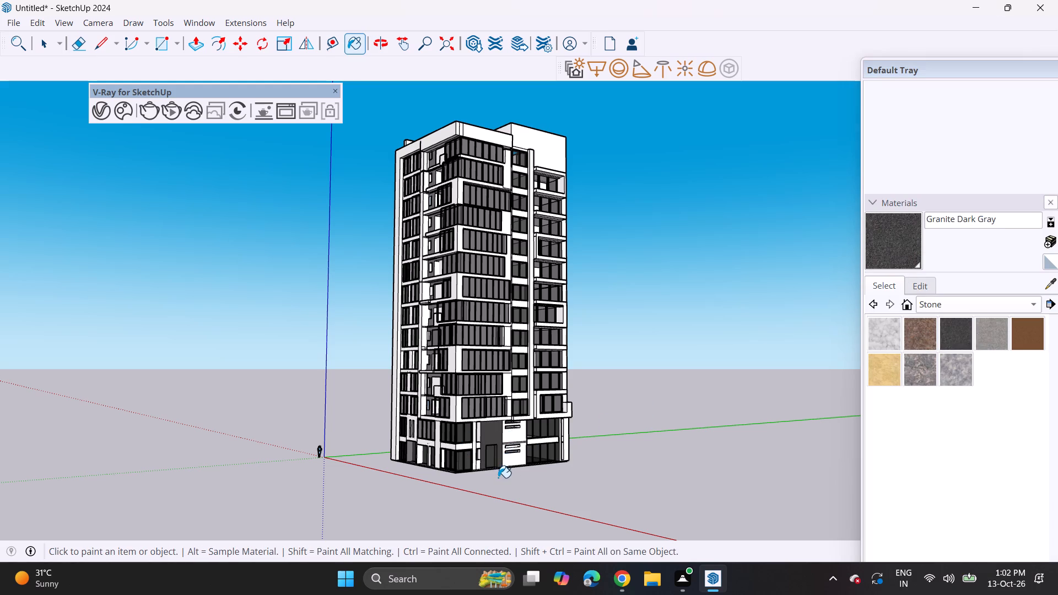
Paint the podium's entrance wall, slot-window panels, side-facade pier and narrow end wall with Stone Marble.
click(914, 366)
click(496, 434)
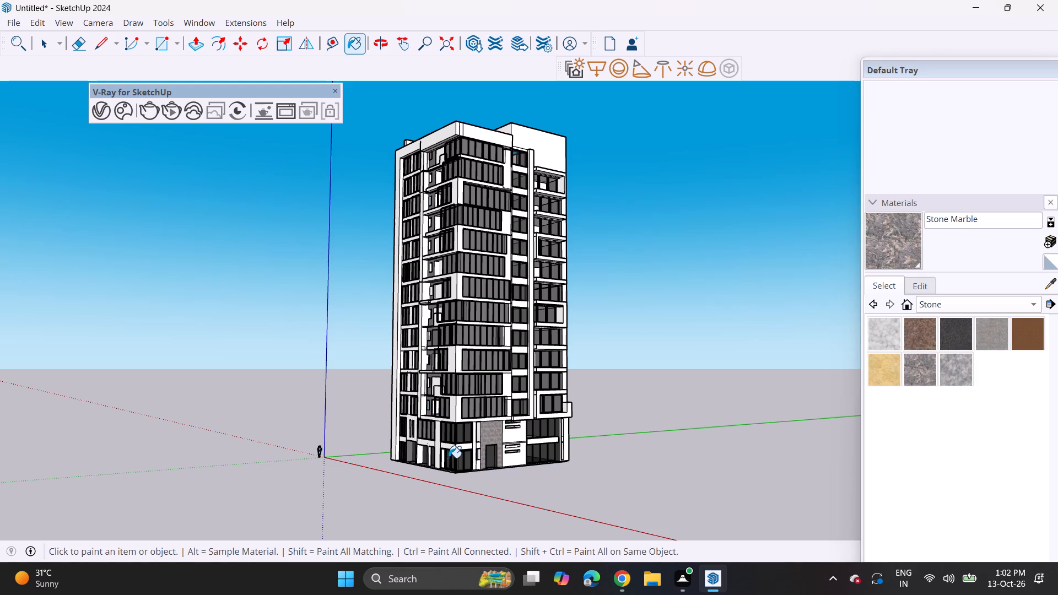
middle_drag(433, 453, 476, 452)
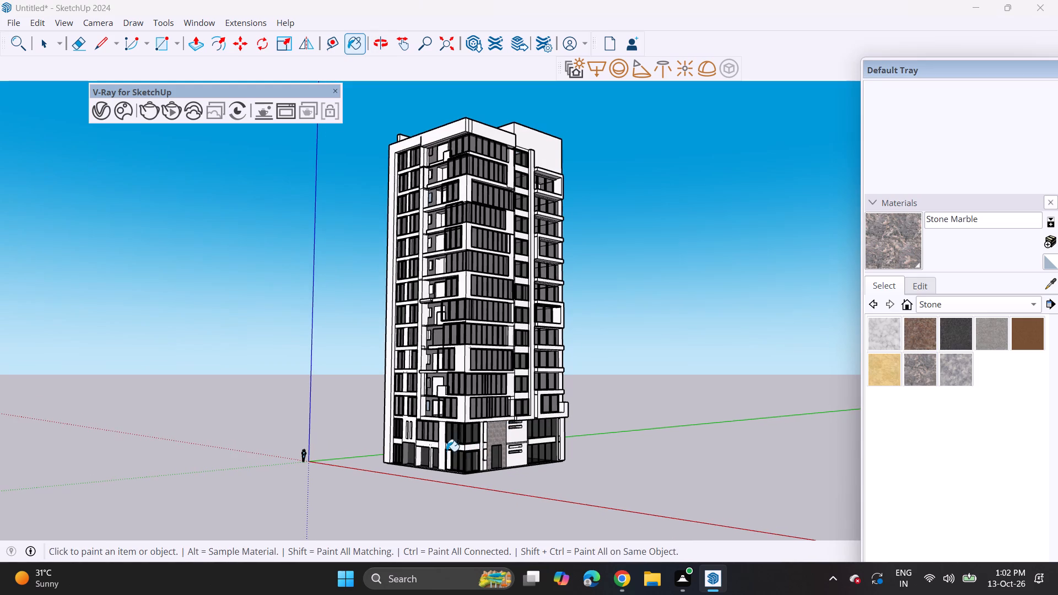
click(442, 447)
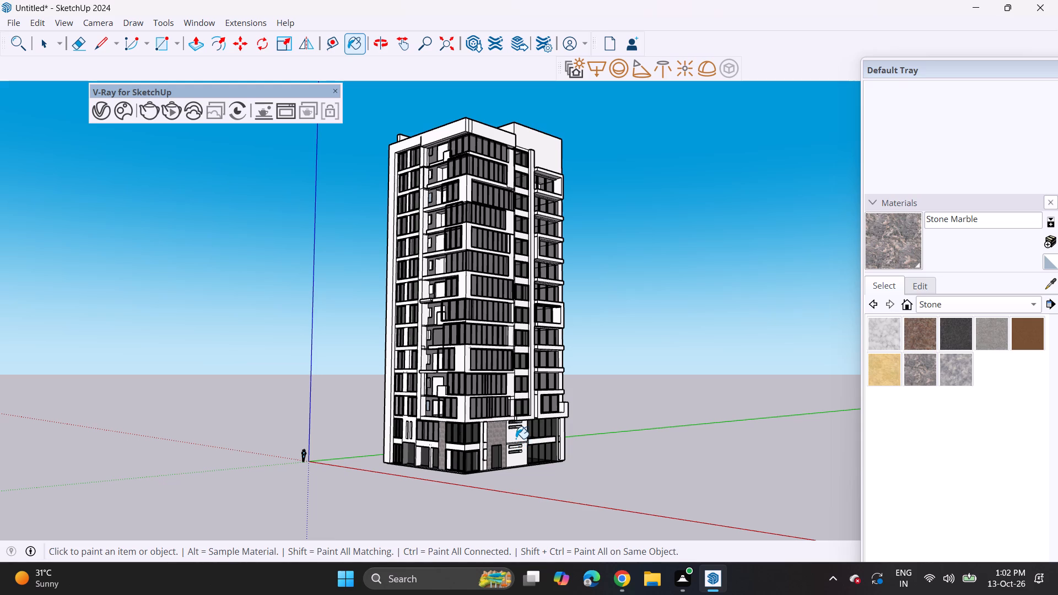
click(516, 439)
click(519, 456)
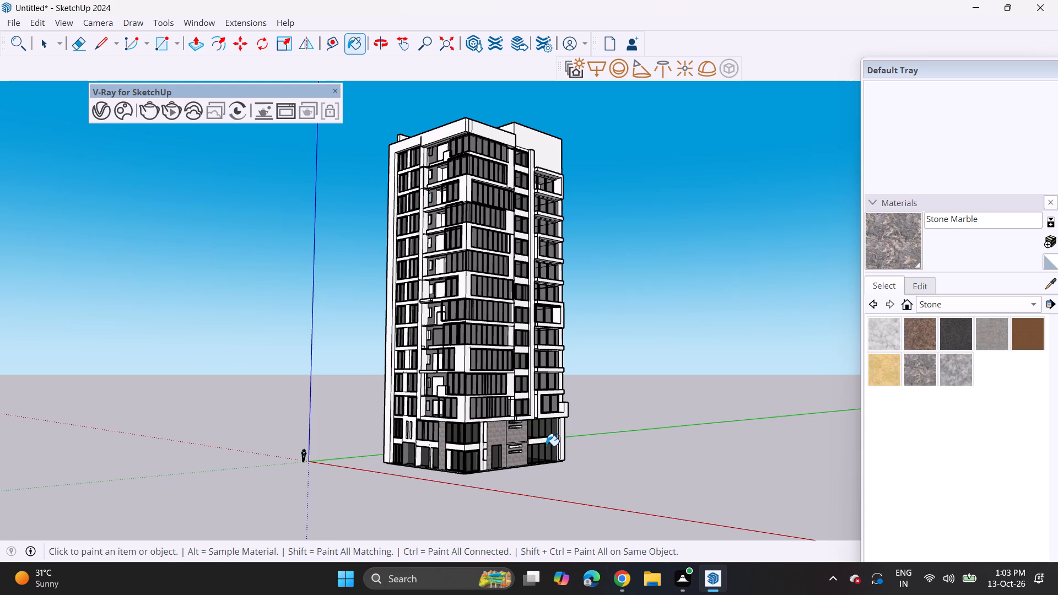
scroll(573, 447, up, 8)
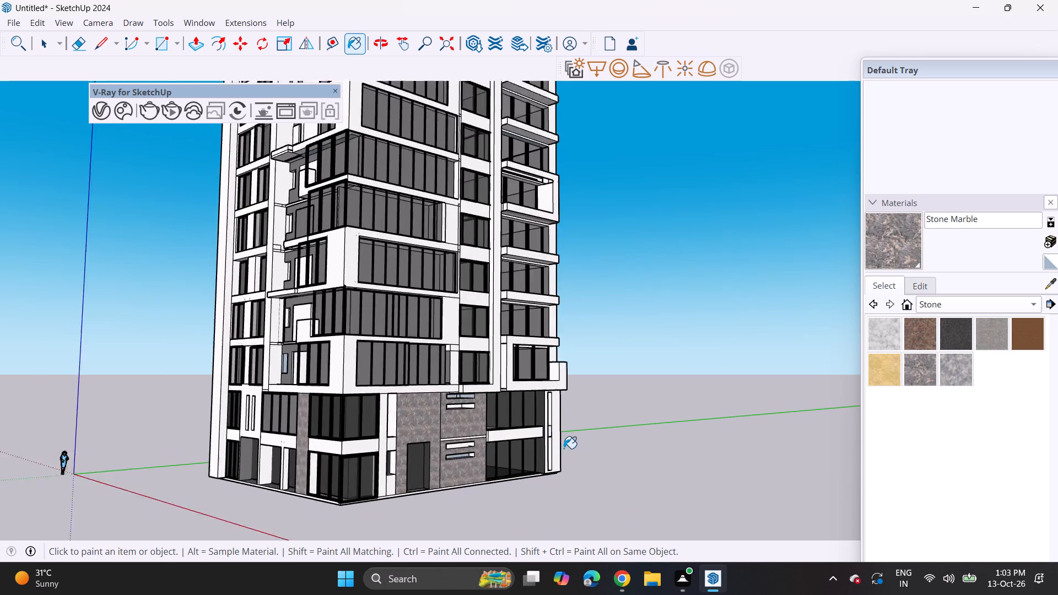
scroll(552, 448, up, 4)
click(541, 441)
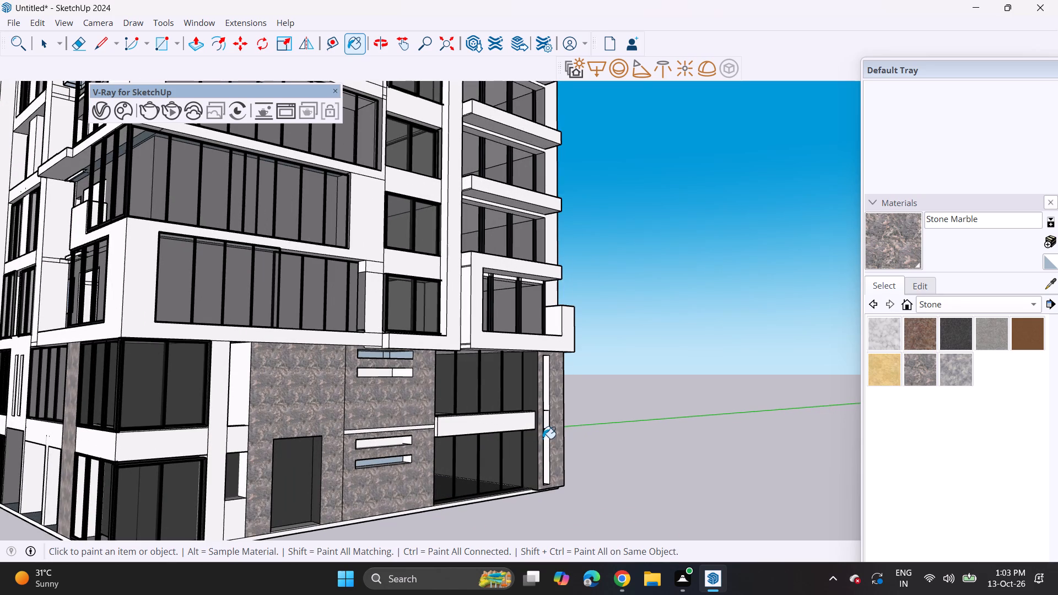
Darken the Stone Marble material by lowering its colour brightness.
scroll(550, 435, down, 6)
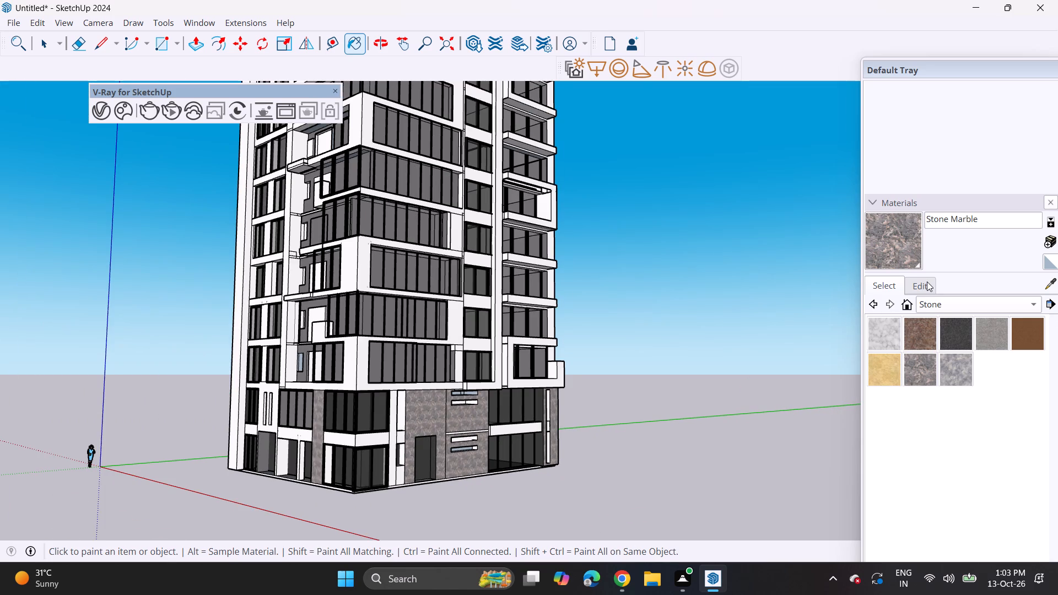
click(927, 282)
click(938, 379)
click(940, 383)
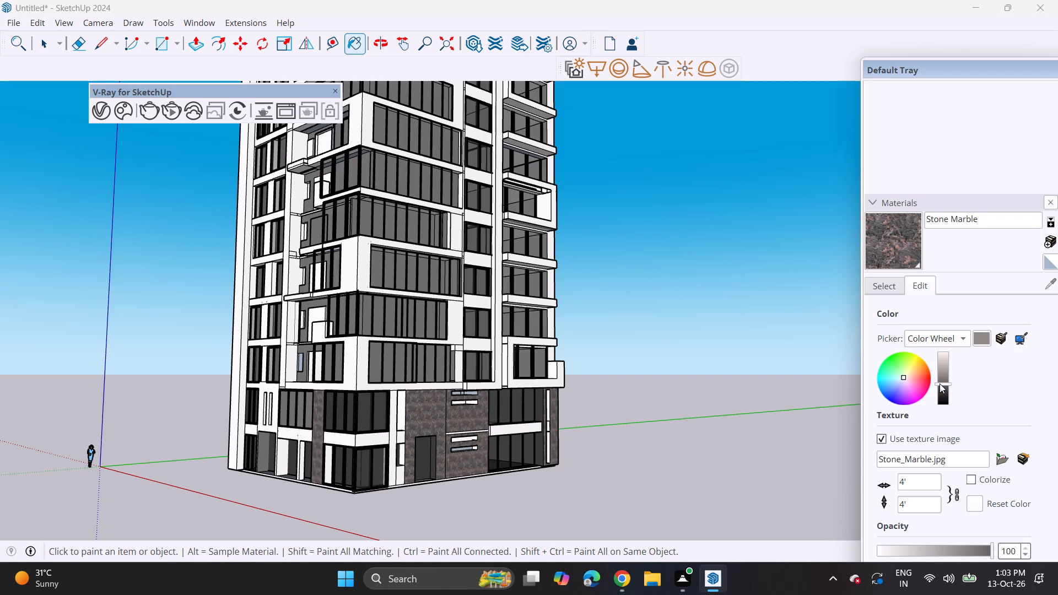
click(940, 391)
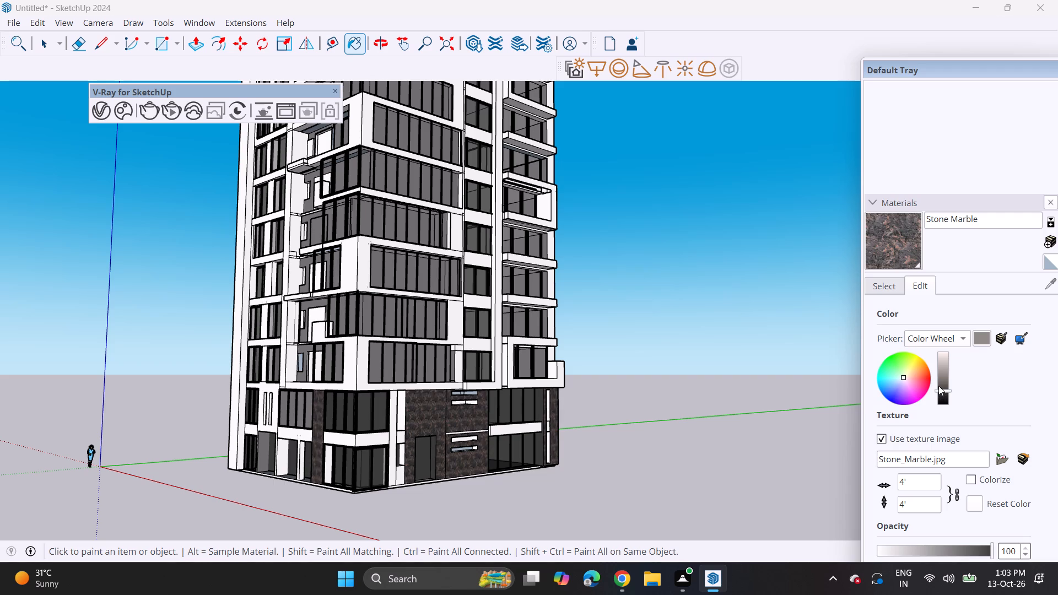
click(938, 383)
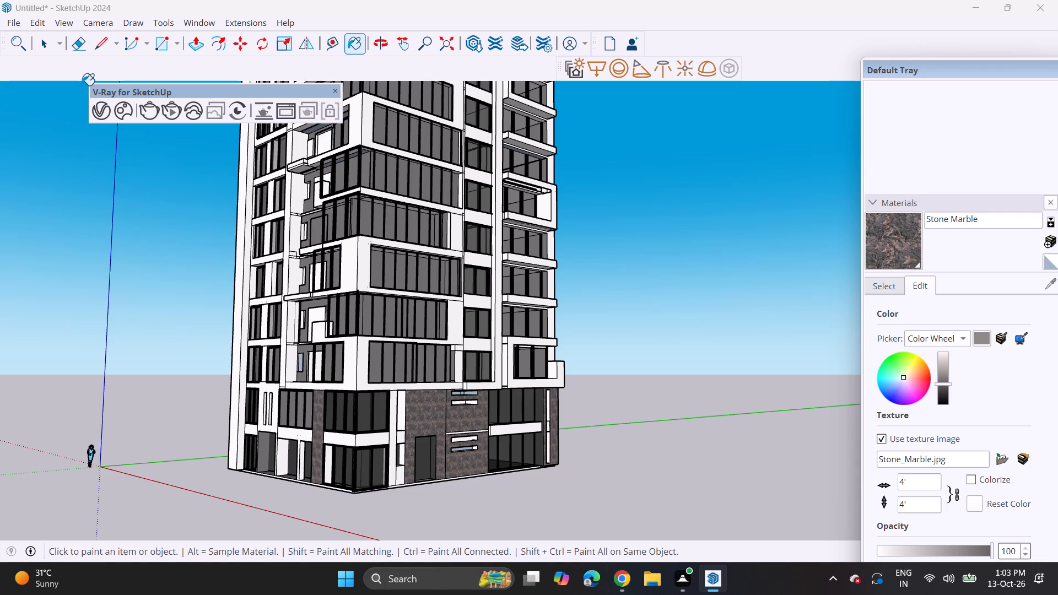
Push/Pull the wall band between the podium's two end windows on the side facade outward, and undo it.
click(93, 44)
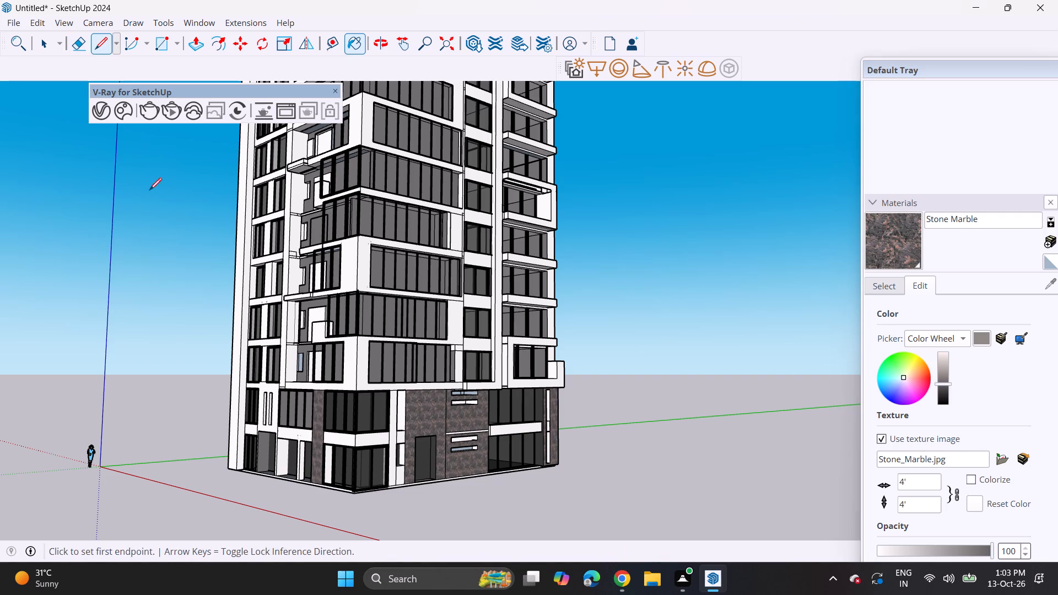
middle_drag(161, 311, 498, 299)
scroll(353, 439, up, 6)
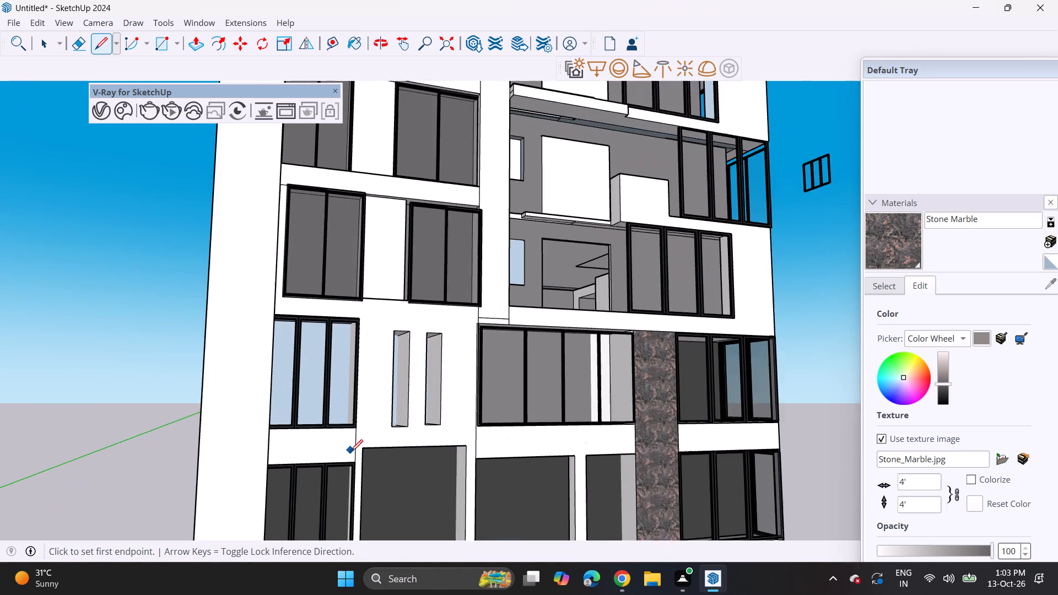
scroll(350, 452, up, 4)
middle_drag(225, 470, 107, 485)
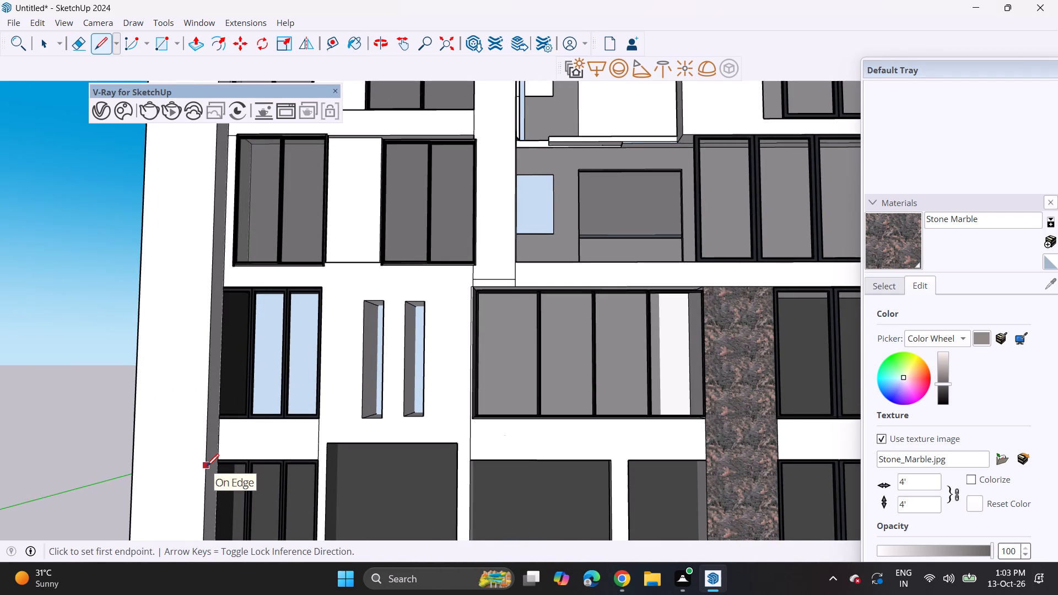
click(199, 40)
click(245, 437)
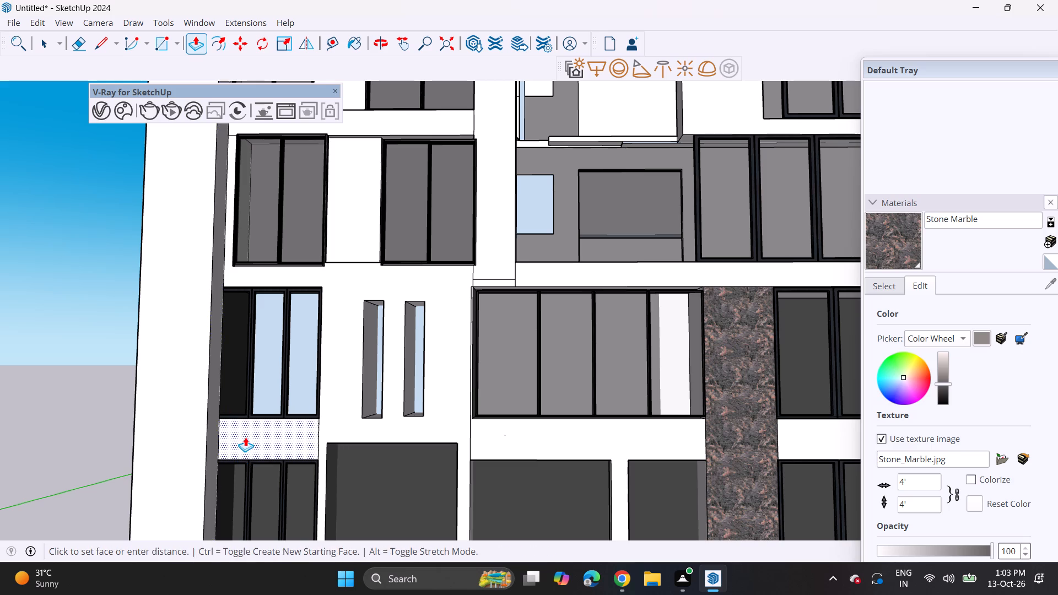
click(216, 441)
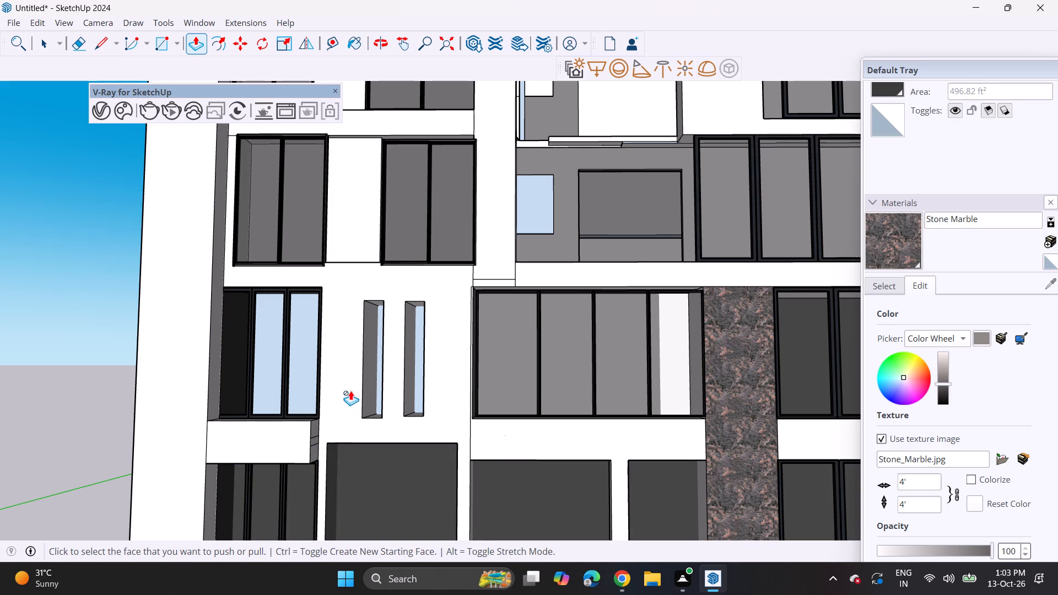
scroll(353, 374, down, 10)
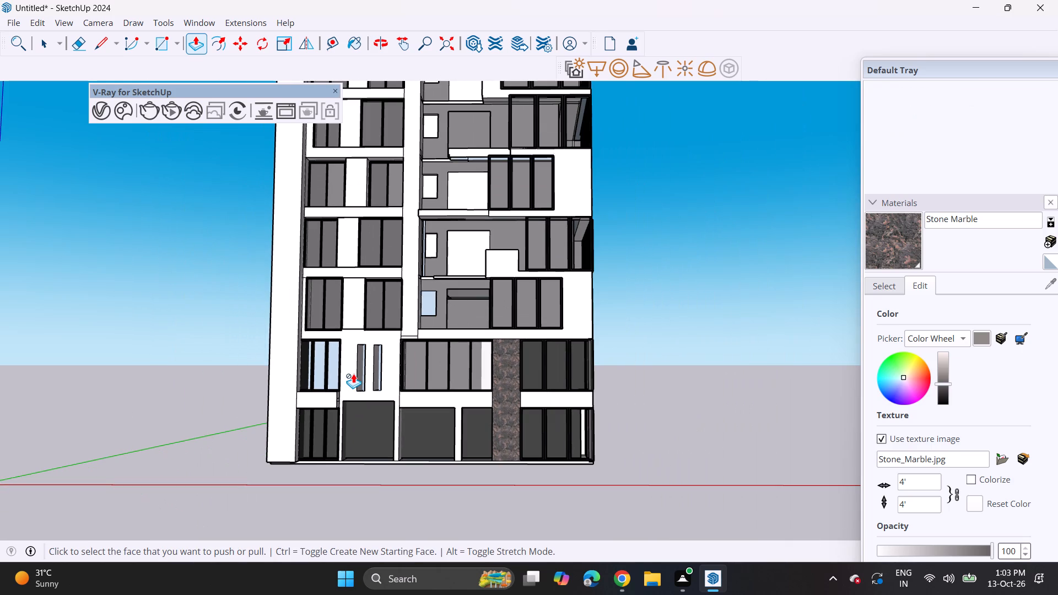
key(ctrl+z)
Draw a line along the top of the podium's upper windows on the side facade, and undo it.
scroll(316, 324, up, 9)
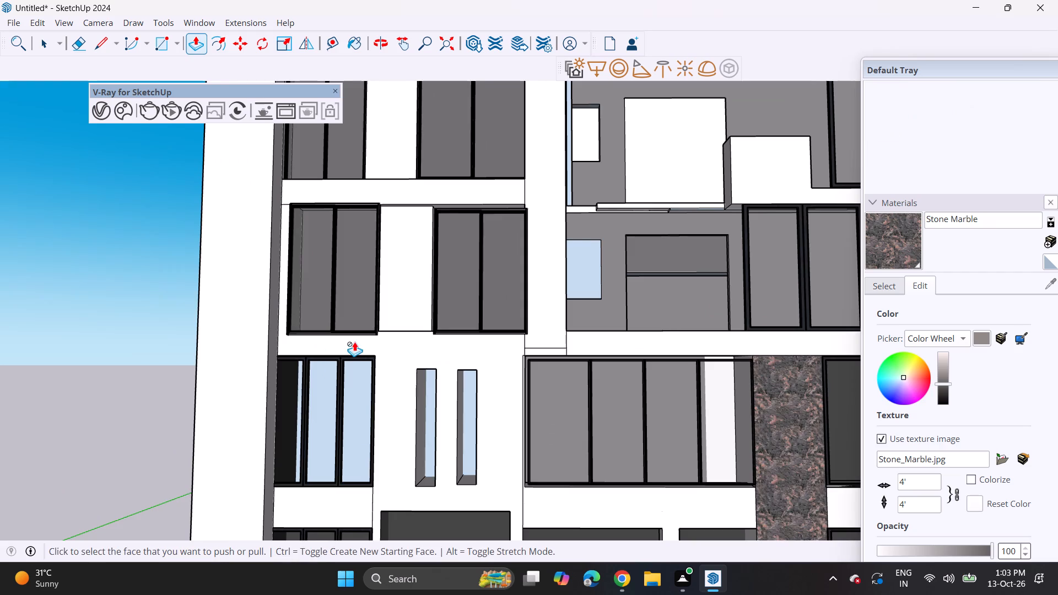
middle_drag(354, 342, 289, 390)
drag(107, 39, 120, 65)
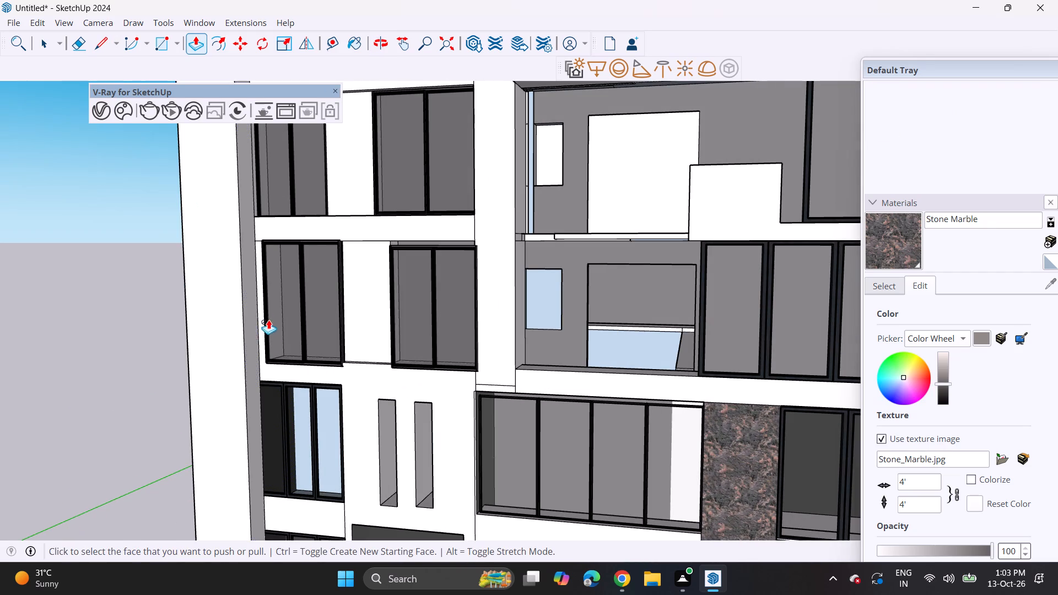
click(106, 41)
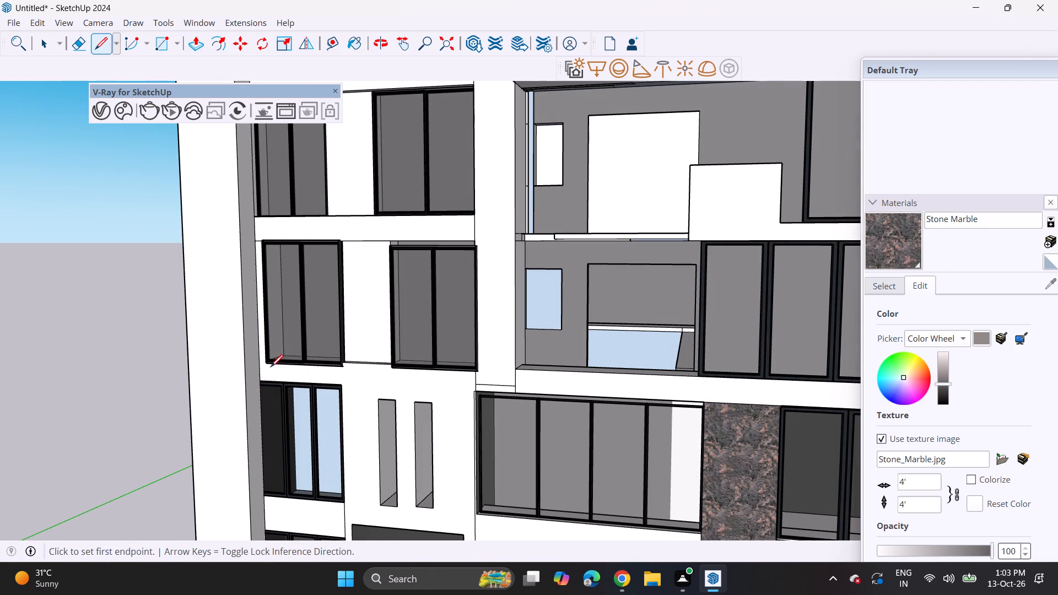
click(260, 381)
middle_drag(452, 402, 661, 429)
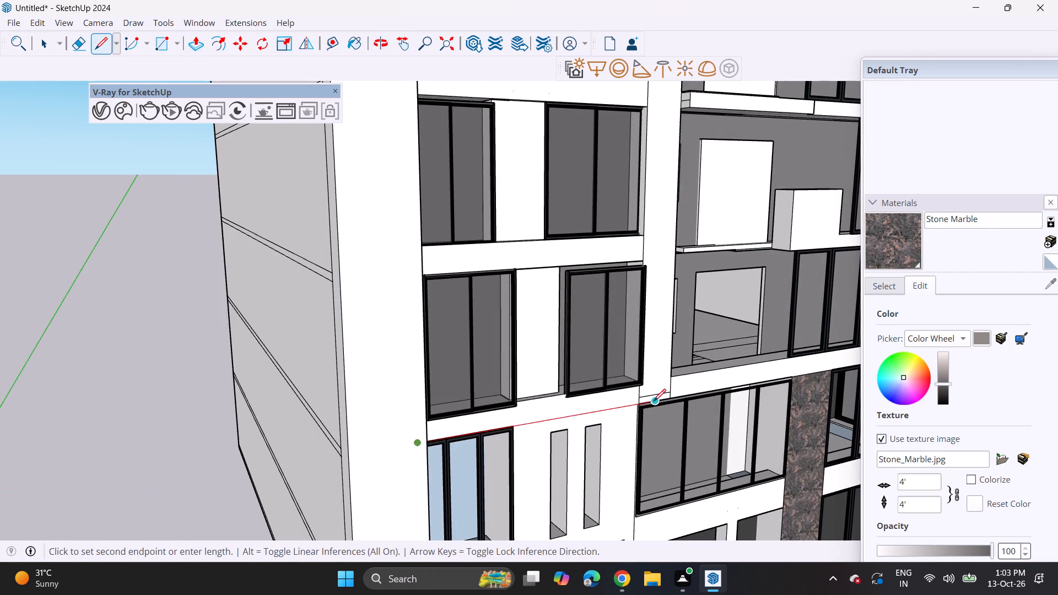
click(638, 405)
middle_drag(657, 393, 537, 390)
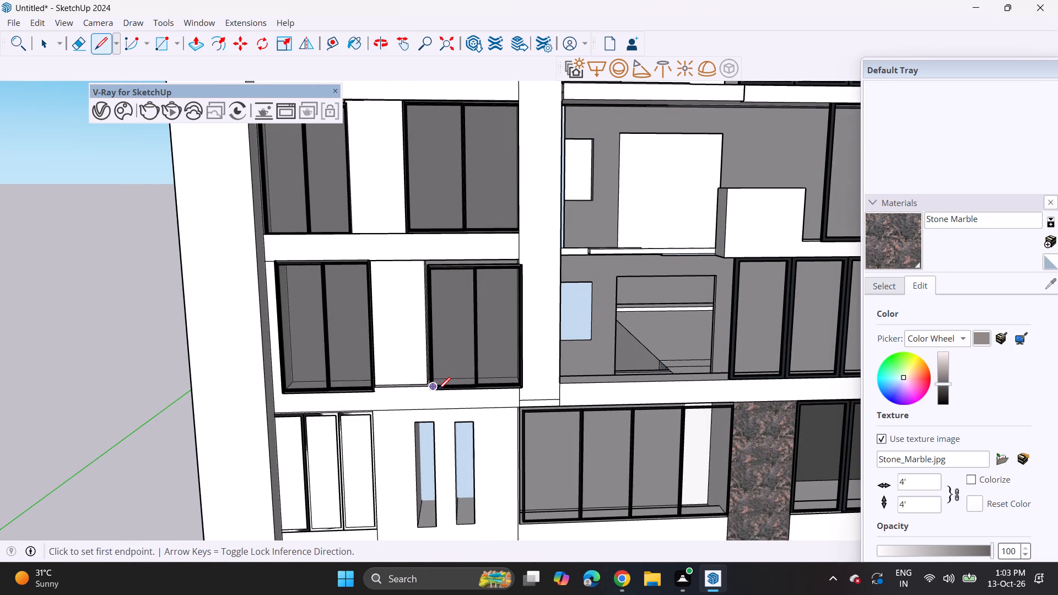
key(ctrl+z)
Draw a horizontal line above the podium windows on the side facade, from the pier's base seam to the recessed bay's outer edge.
middle_drag(438, 390, 621, 354)
scroll(650, 358, up, 4)
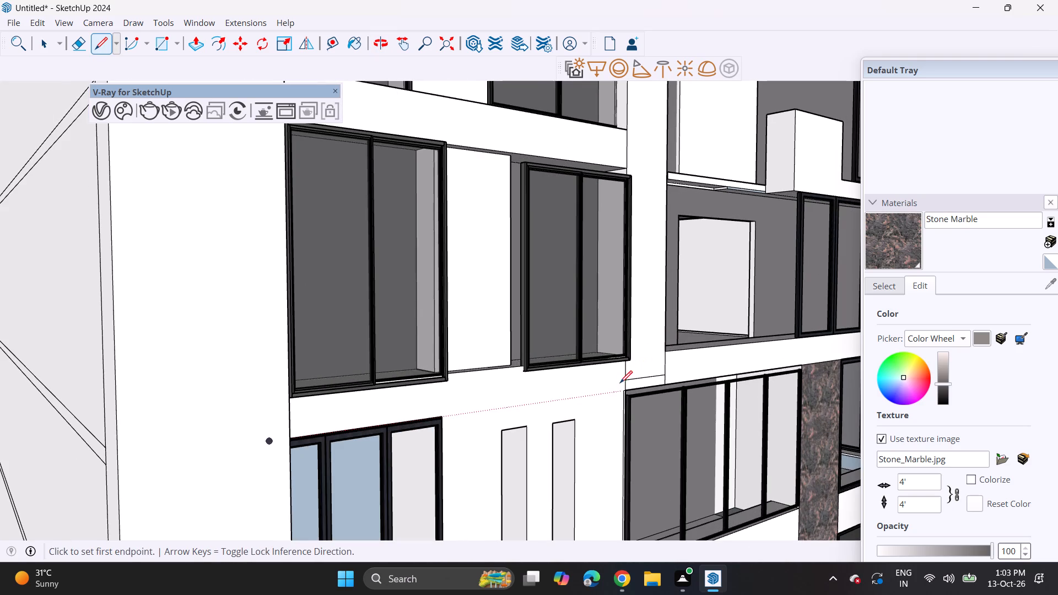
drag(623, 382, 617, 385)
middle_drag(216, 420, 14, 421)
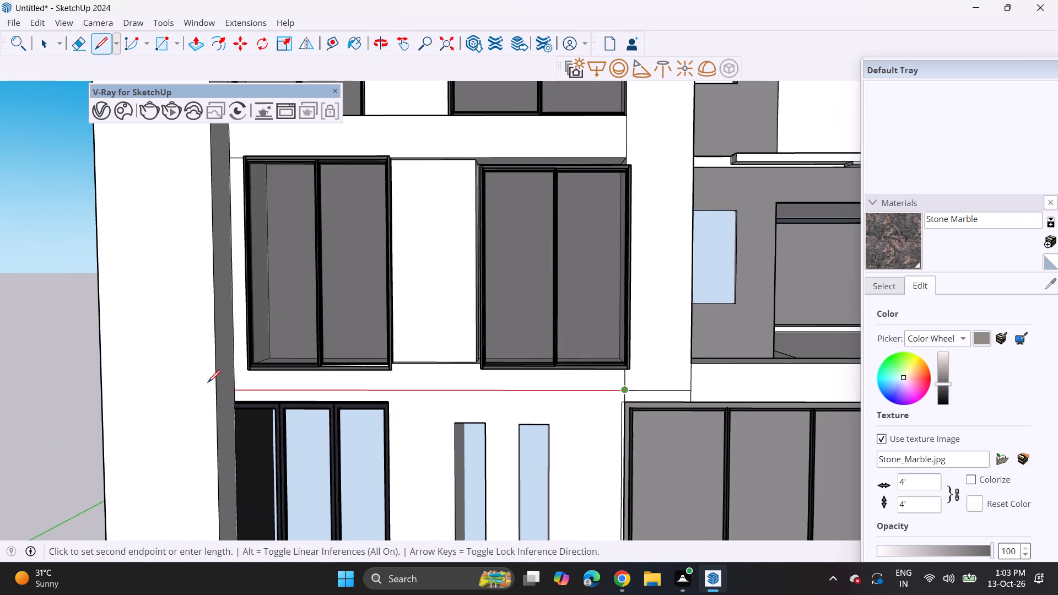
click(242, 388)
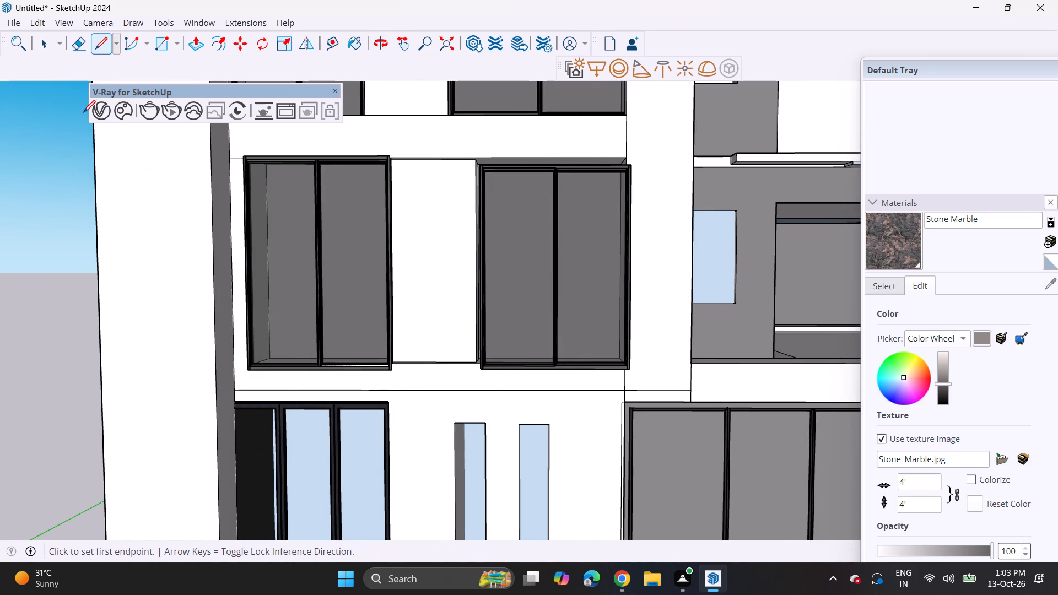
Erase the short vertical seam above the new horizontal line, joining the wall band to the adjoining pier.
drag(83, 37, 92, 47)
click(75, 47)
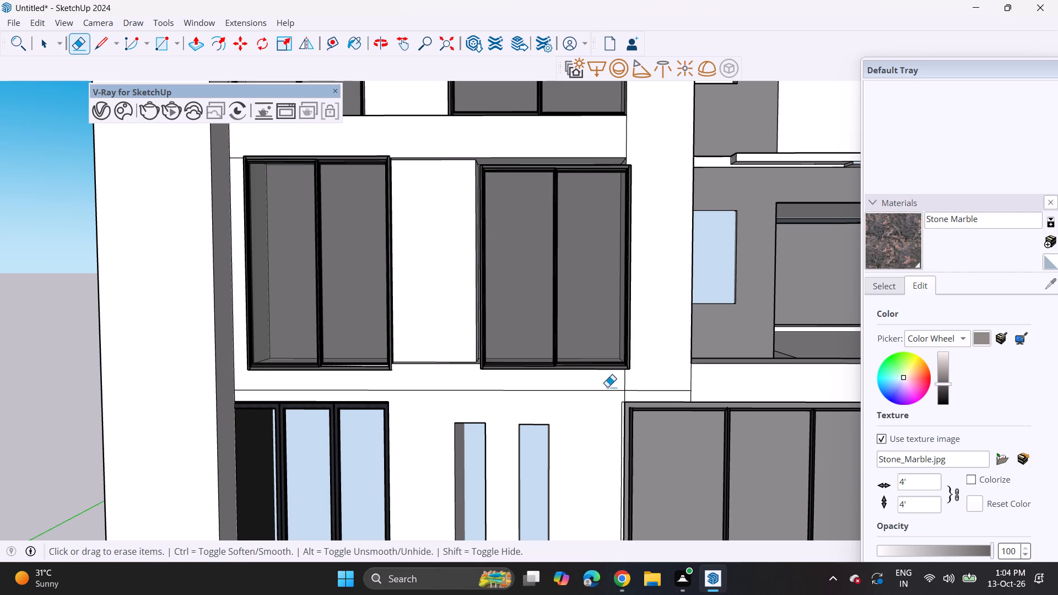
click(624, 380)
middle_drag(511, 322, 330, 345)
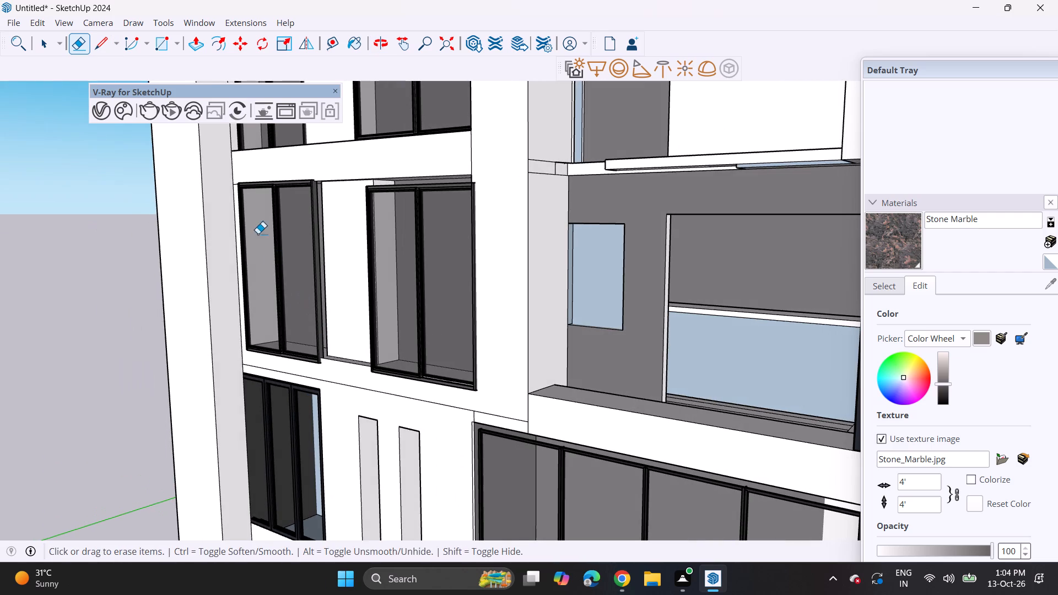
Push/Pull the window-wall frame face above the podium on the side facade outward to line up with the corner pier.
click(198, 40)
click(490, 375)
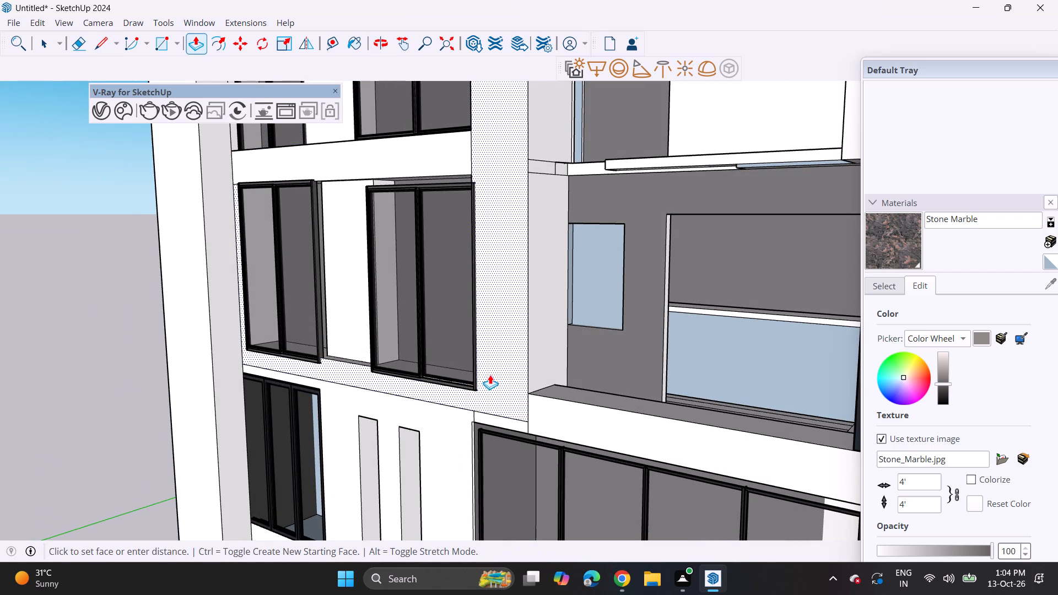
click(427, 392)
click(418, 397)
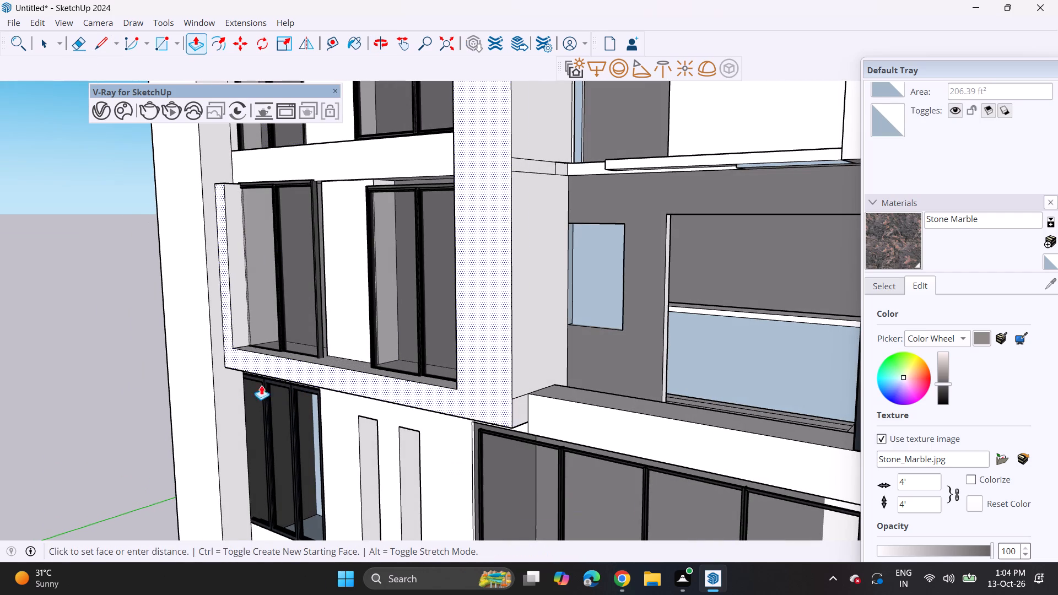
click(210, 398)
click(238, 363)
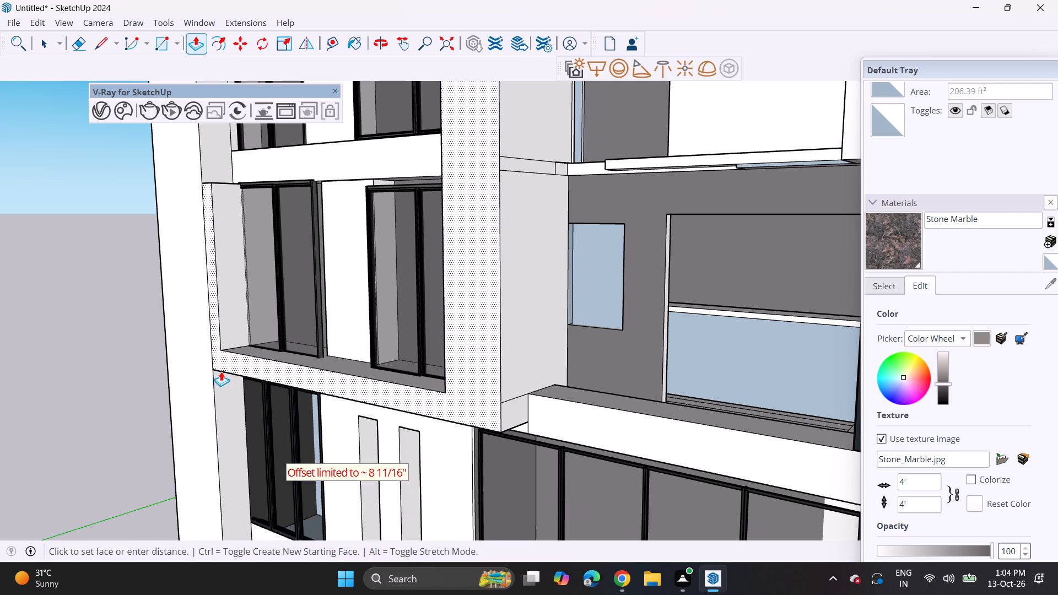
click(221, 371)
Push the frame's inner side face back against the corner pier beside the lowest window, and erase the leftover edge on it.
scroll(222, 373, down, 15)
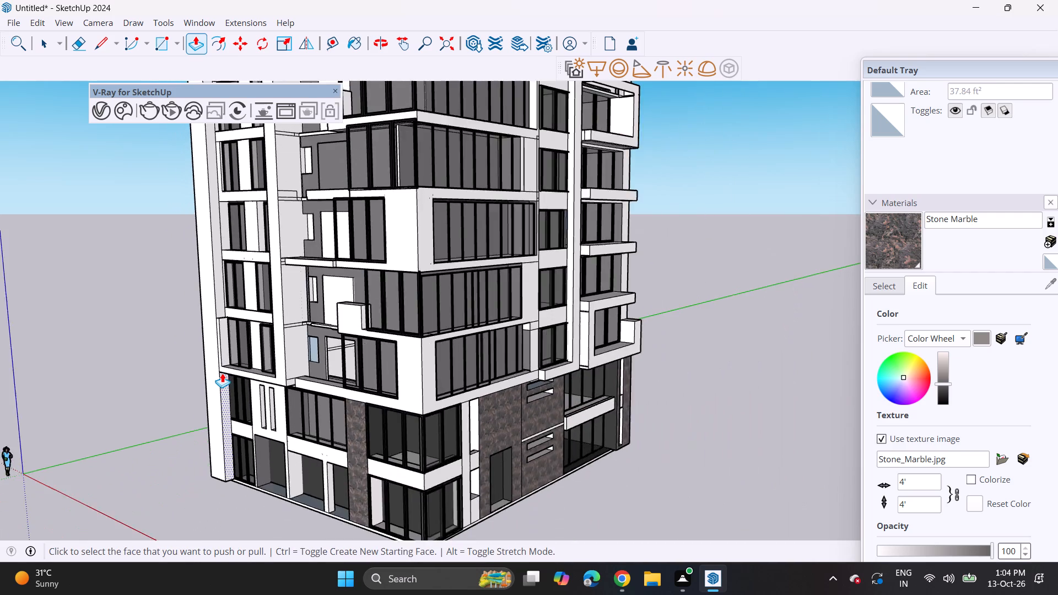
scroll(222, 373, down, 2)
middle_drag(223, 359, 294, 311)
scroll(202, 339, up, 8)
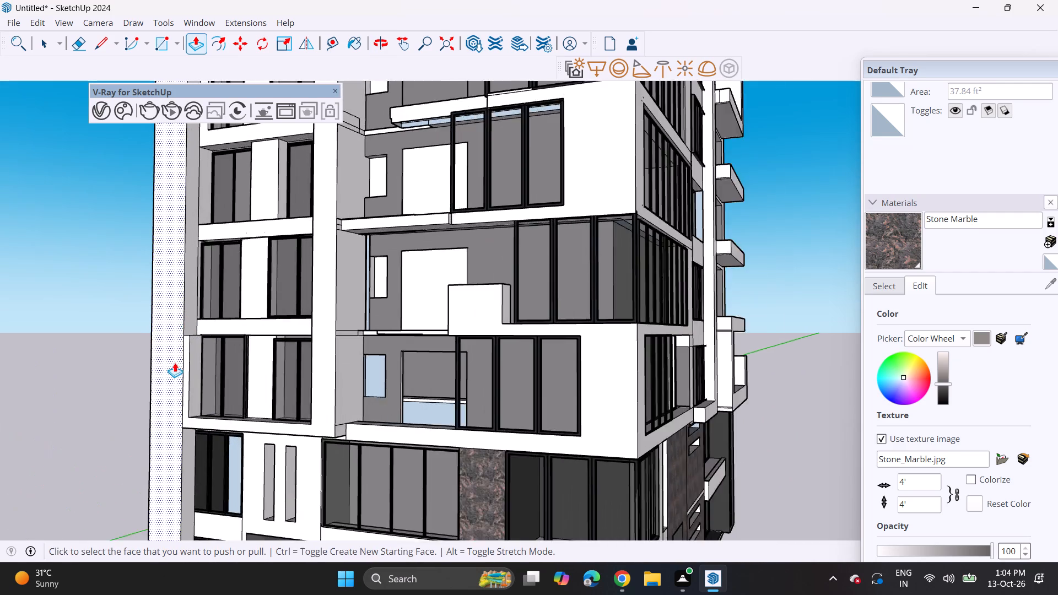
scroll(175, 363, up, 2)
middle_drag(185, 339, 198, 400)
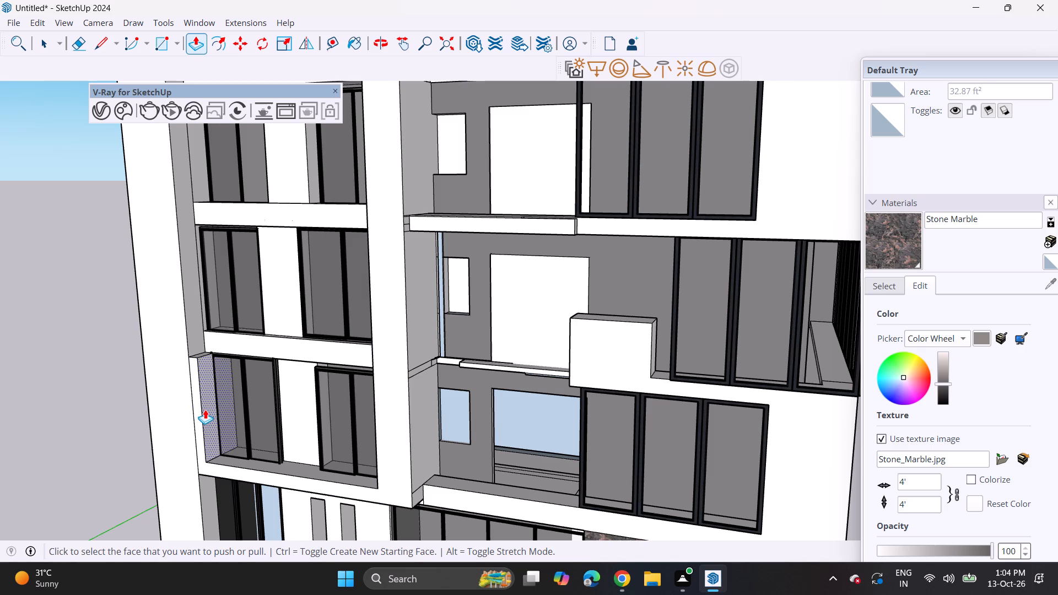
click(205, 409)
click(198, 407)
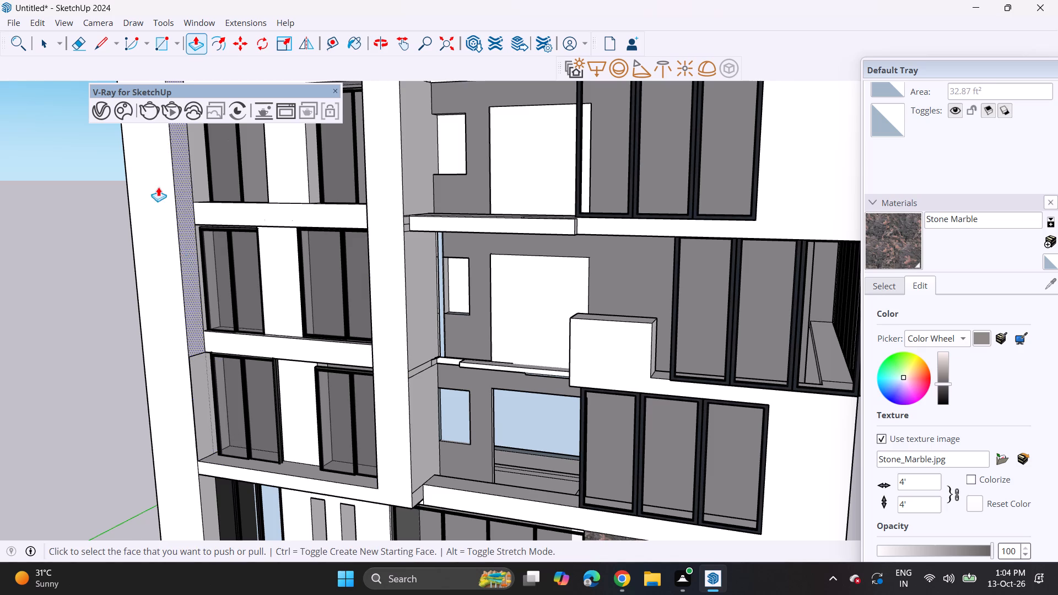
drag(73, 46, 77, 53)
click(193, 354)
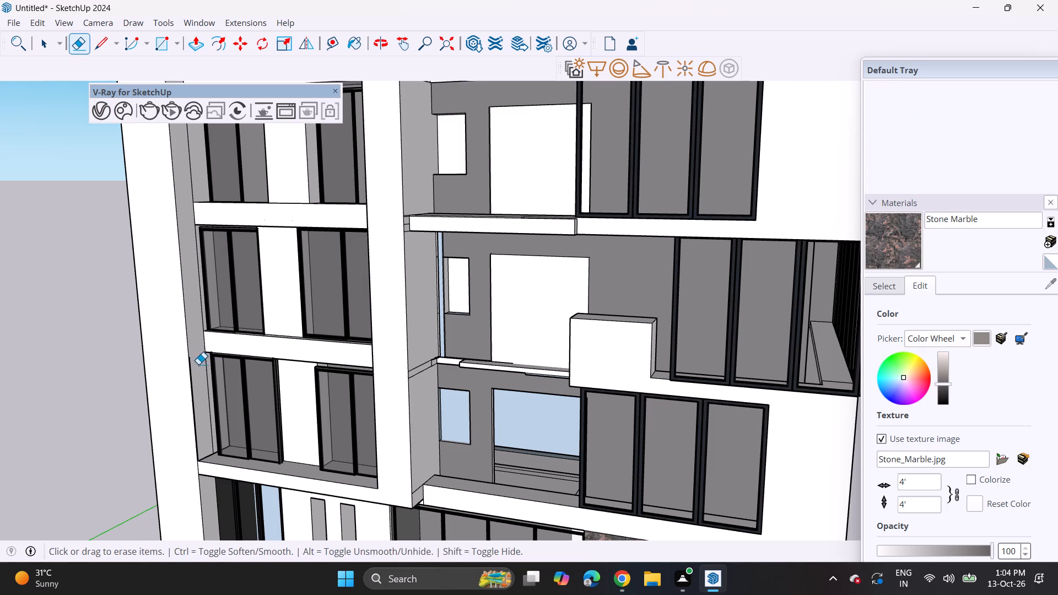
Draw a line across the corner pier's front face, from the frame's lower corner to the pier's outer edge.
scroll(190, 431, down, 7)
middle_drag(203, 449, 299, 440)
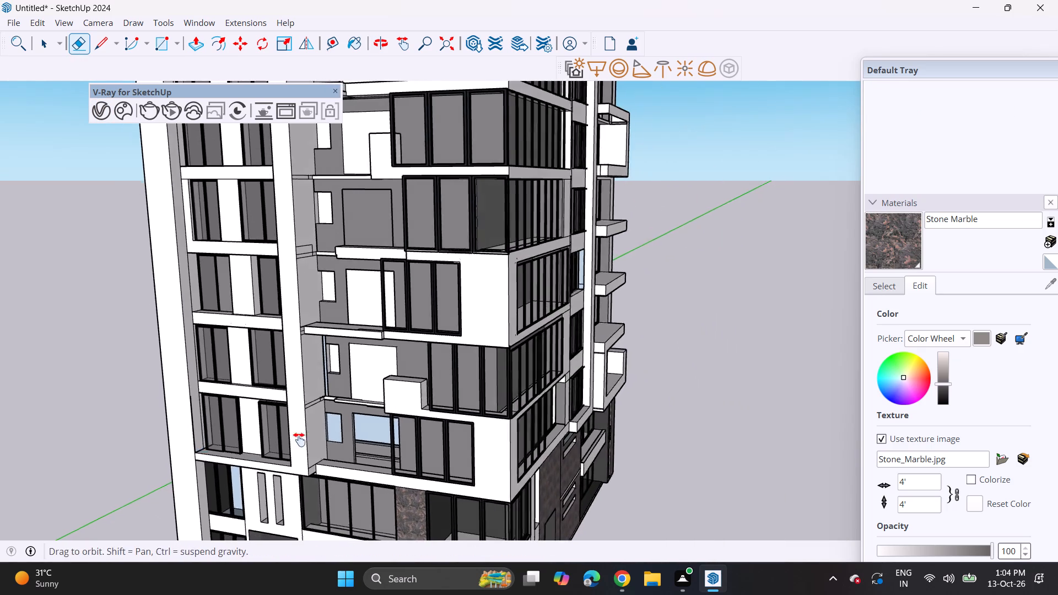
middle_drag(299, 440, 377, 408)
middle_drag(329, 453, 279, 429)
scroll(364, 389, up, 5)
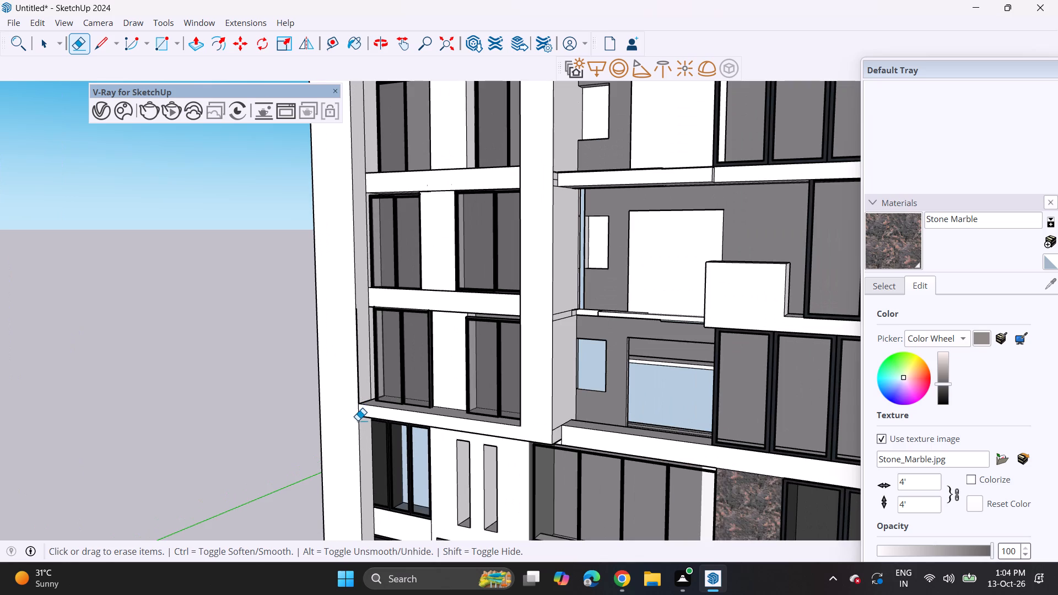
click(98, 37)
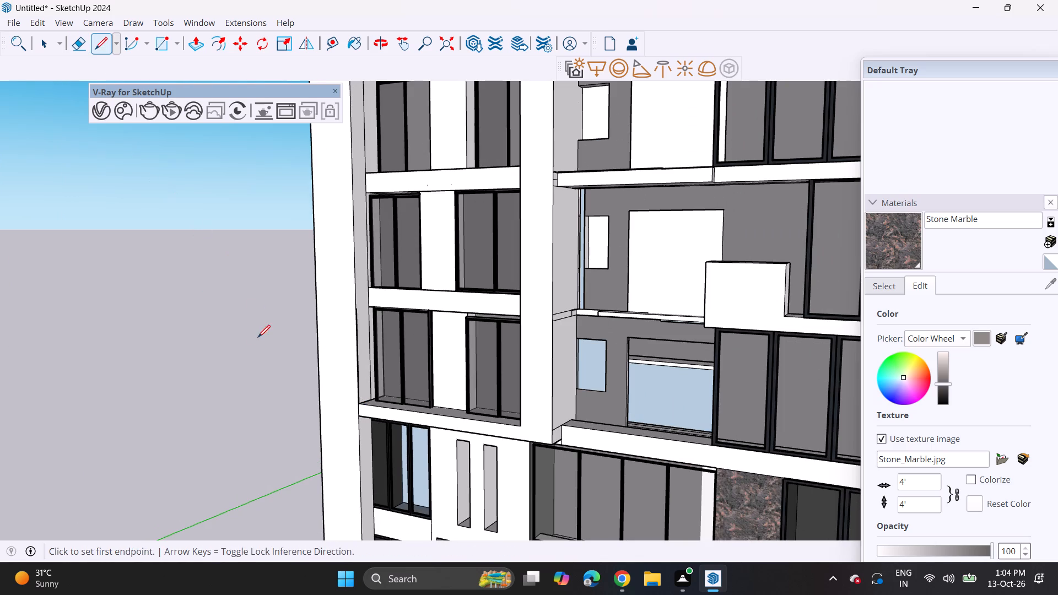
middle_drag(258, 337, 168, 300)
click(357, 414)
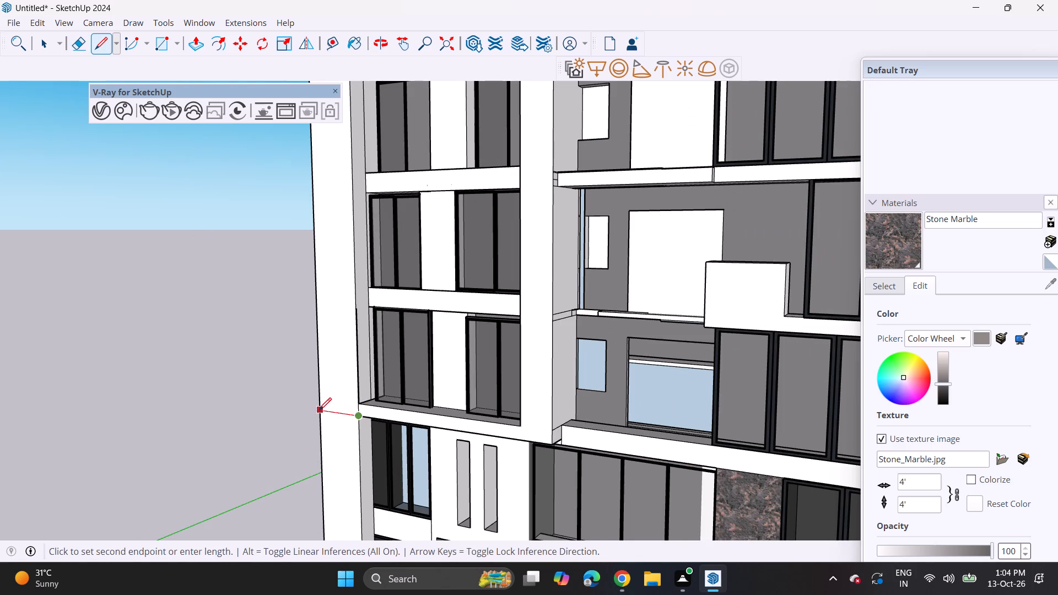
click(319, 410)
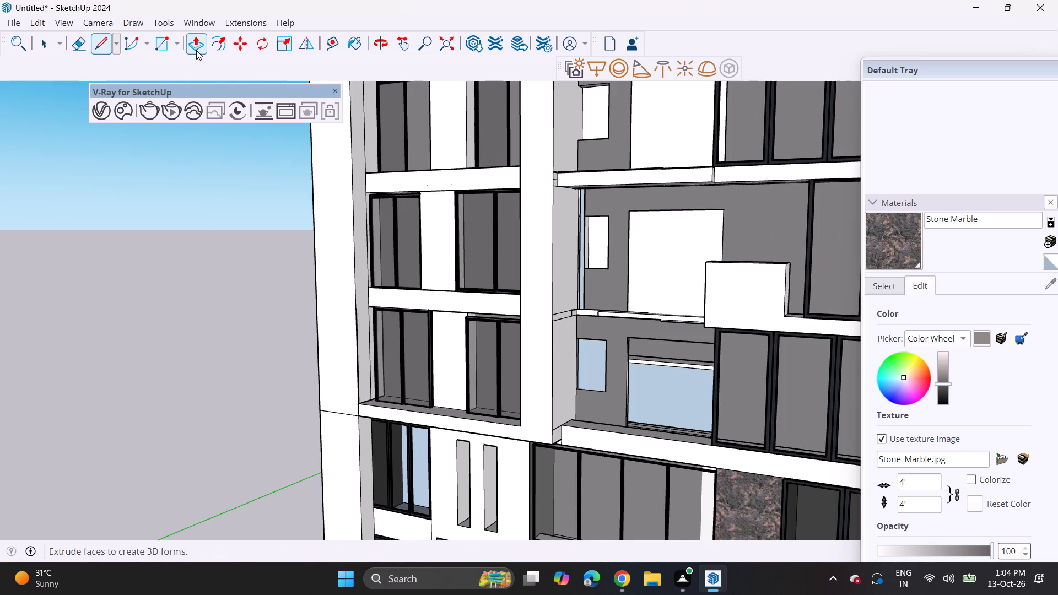
Push/Pull the corner pier face above the new line outward, and extend the adjoining window-wall frame face by the same distance.
click(196, 50)
click(351, 374)
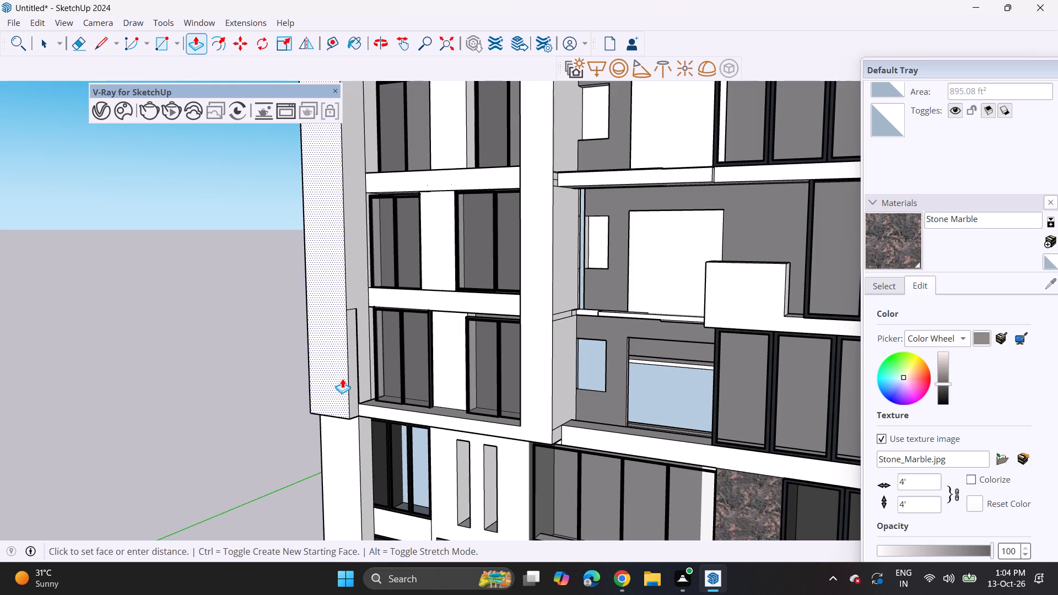
click(342, 378)
double_click(361, 409)
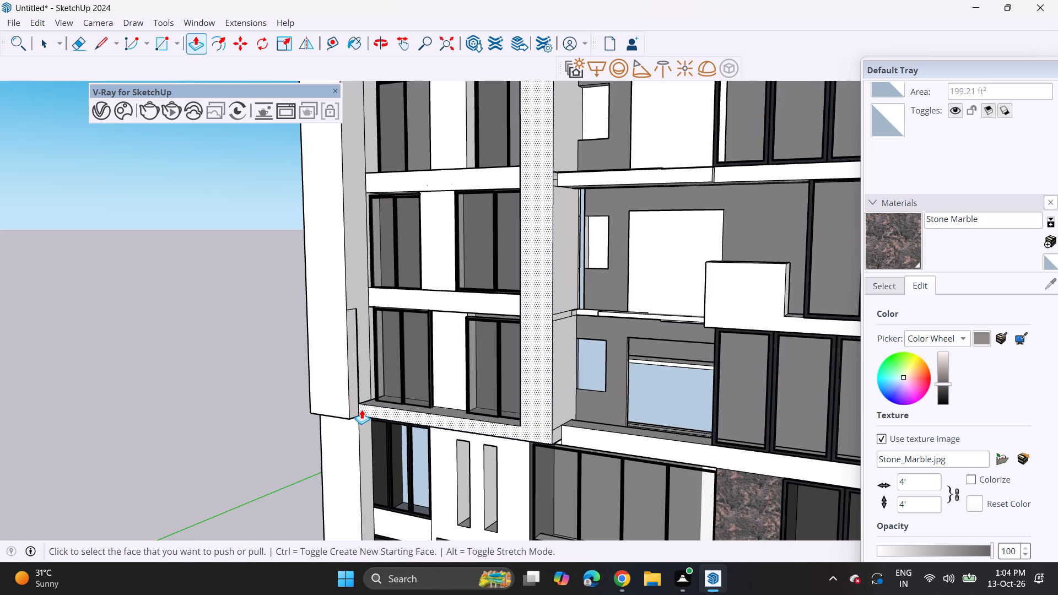
Erase the leftover edges on the corner pier's inner side face beside the lowest tower window.
drag(73, 41, 82, 48)
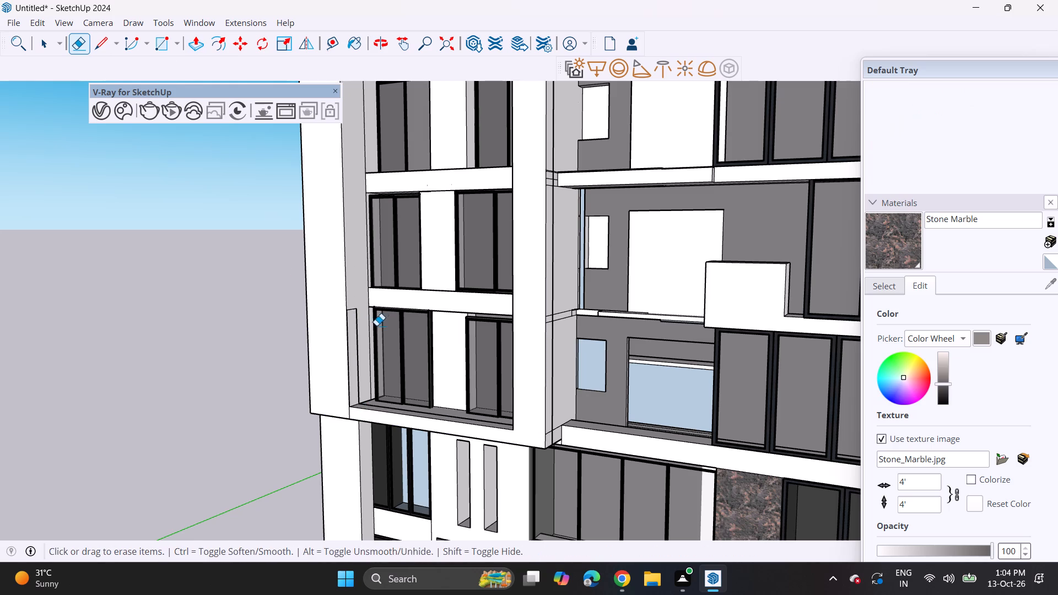
click(354, 312)
click(350, 309)
drag(352, 308, 353, 317)
drag(355, 315, 355, 327)
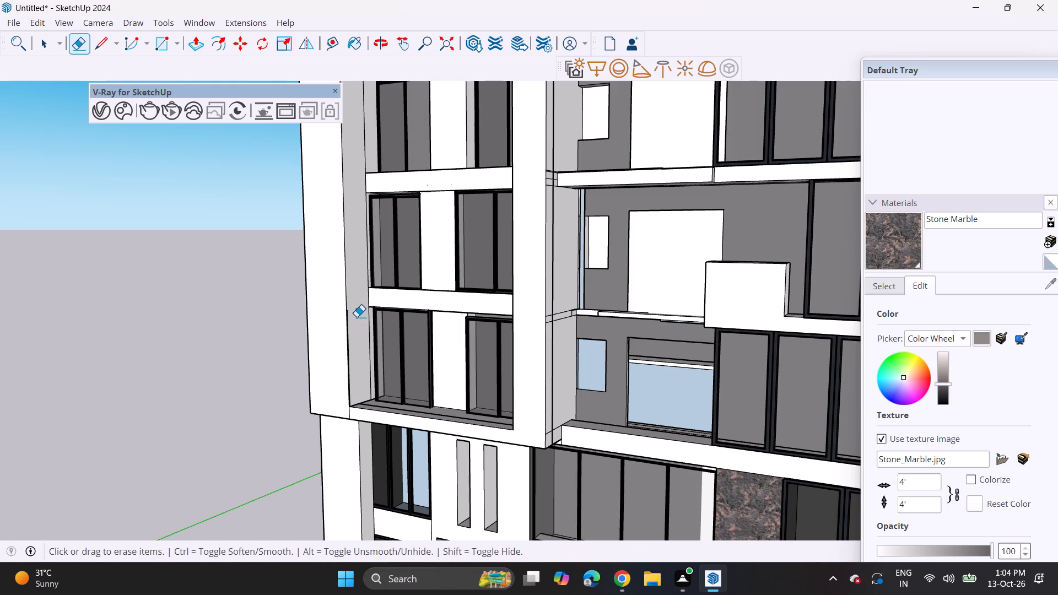
Erase the slab-level seams across the side face of the pier beside the lowest recessed balcony.
scroll(351, 320, down, 13)
scroll(422, 366, up, 3)
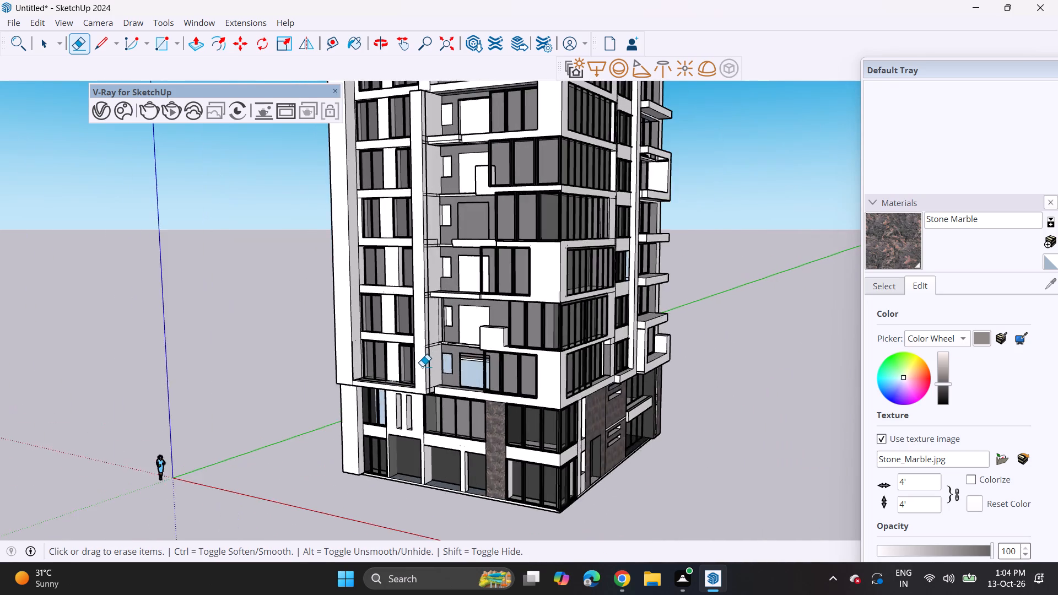
scroll(422, 366, up, 7)
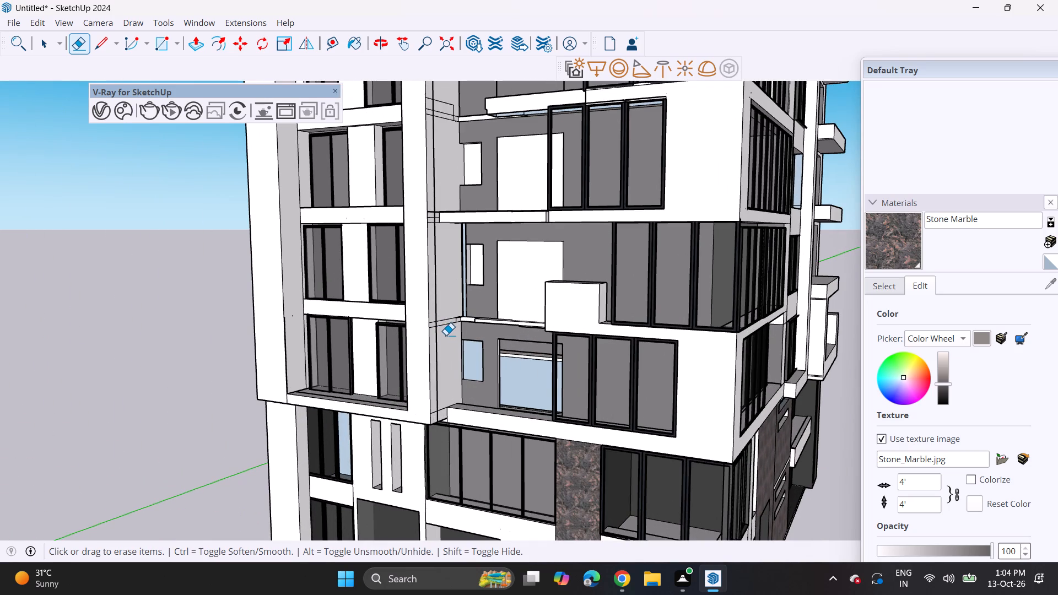
scroll(446, 335, up, 4)
drag(438, 301, 437, 344)
drag(442, 310, 444, 333)
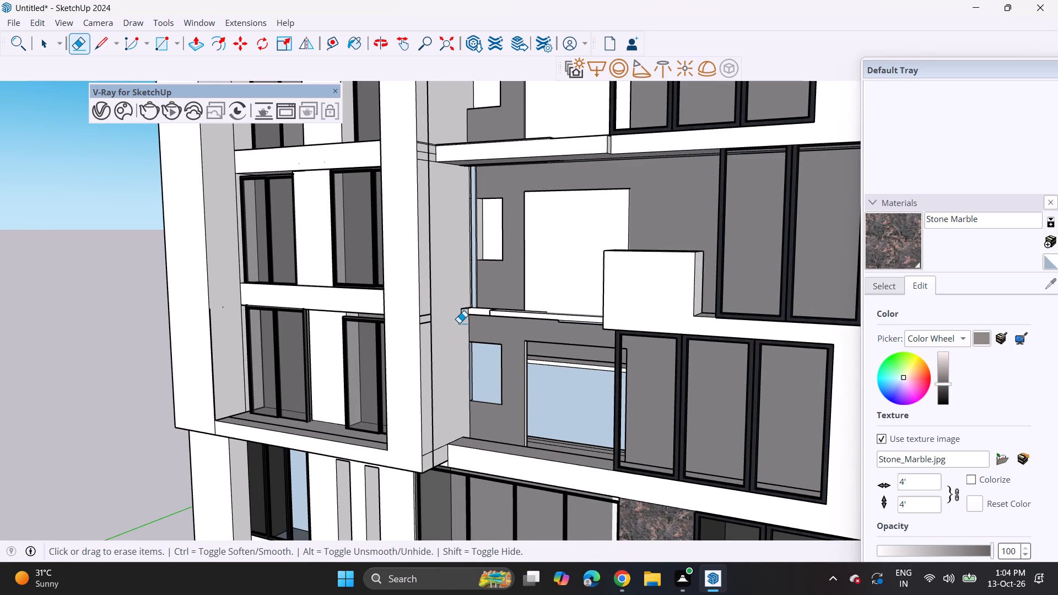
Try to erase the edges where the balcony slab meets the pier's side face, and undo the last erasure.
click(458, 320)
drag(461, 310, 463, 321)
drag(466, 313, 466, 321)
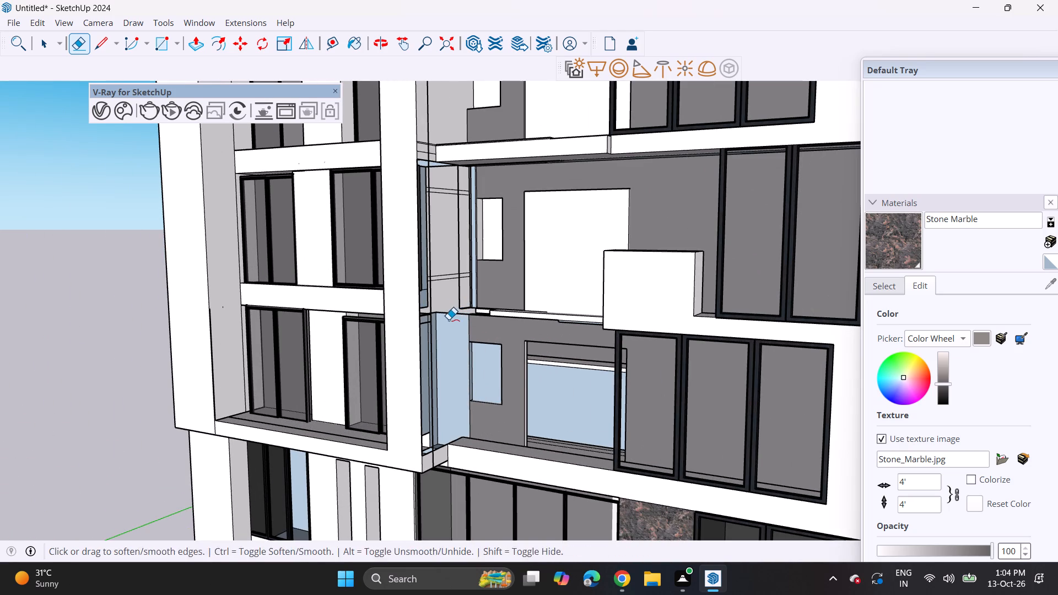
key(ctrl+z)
Erase the remaining short seams and the vertical edge running down the pier's side face to its base.
drag(428, 303, 428, 323)
drag(425, 313, 427, 327)
drag(433, 328, 435, 335)
click(434, 336)
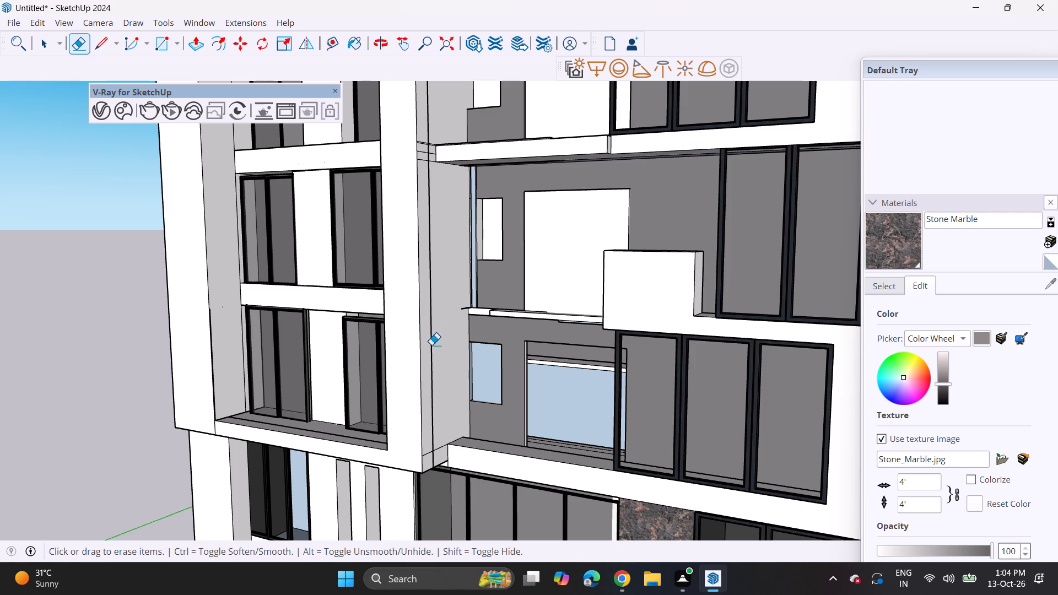
click(430, 348)
drag(435, 383, 435, 398)
drag(436, 424, 437, 446)
click(435, 453)
click(431, 453)
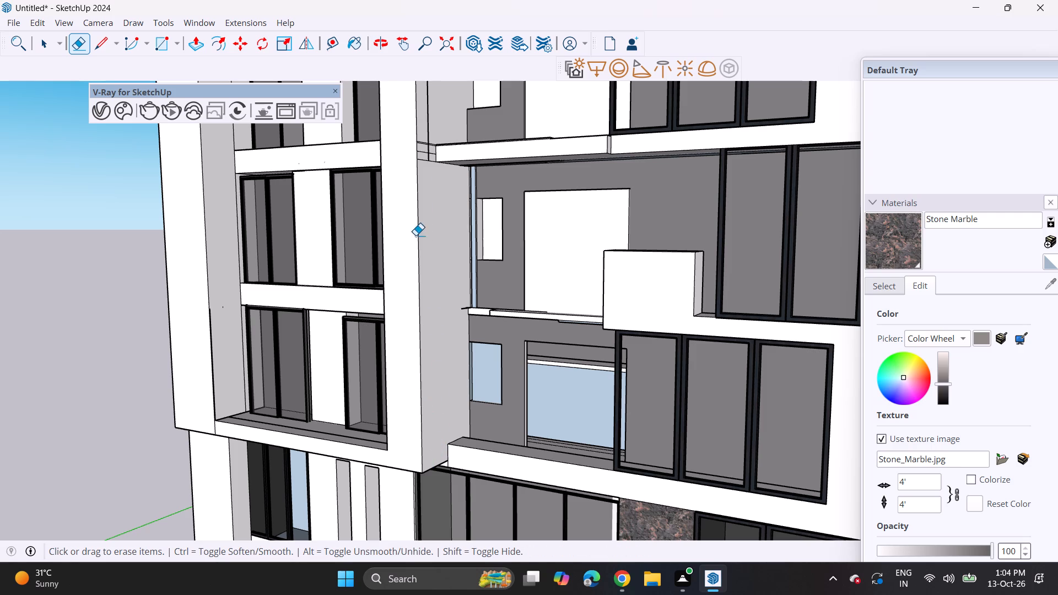
Erase the seams on the pier's side face at the next balcony slab up.
drag(426, 129, 426, 159)
drag(425, 145, 425, 171)
drag(431, 147, 429, 170)
drag(428, 150, 425, 163)
Push/Pull the narrow vertical strip between the pier and the recessed balcony wall to fill the gap.
scroll(419, 119, down, 2)
shift+middle_drag(417, 113, 393, 355)
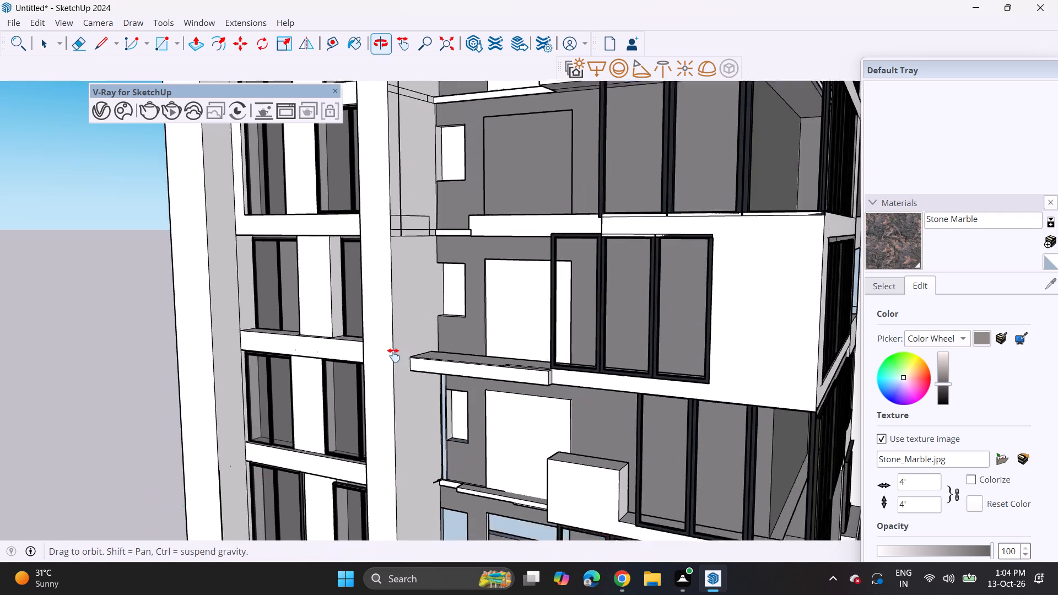
shift+middle_drag(393, 355, 393, 359)
middle_drag(433, 457, 433, 359)
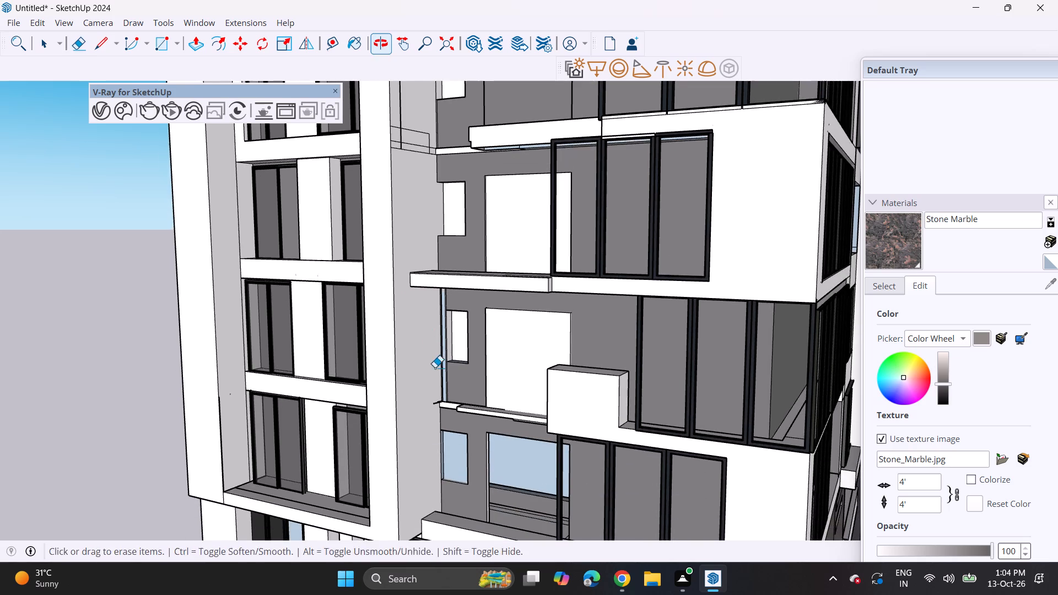
middle_drag(443, 393, 576, 397)
scroll(531, 385, up, 7)
middle_drag(500, 358, 471, 338)
scroll(500, 358, up, 1)
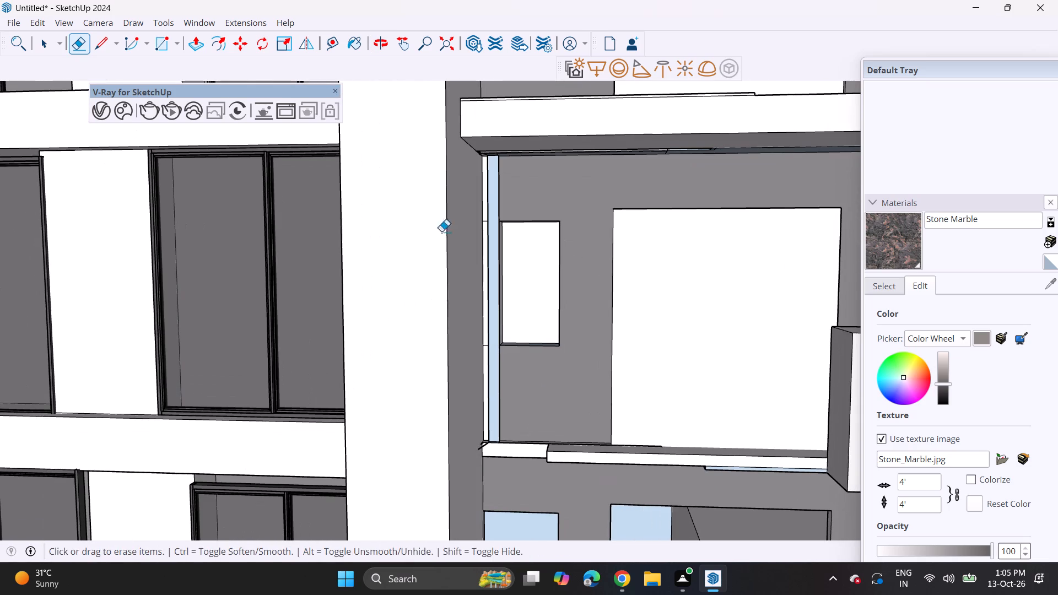
click(201, 37)
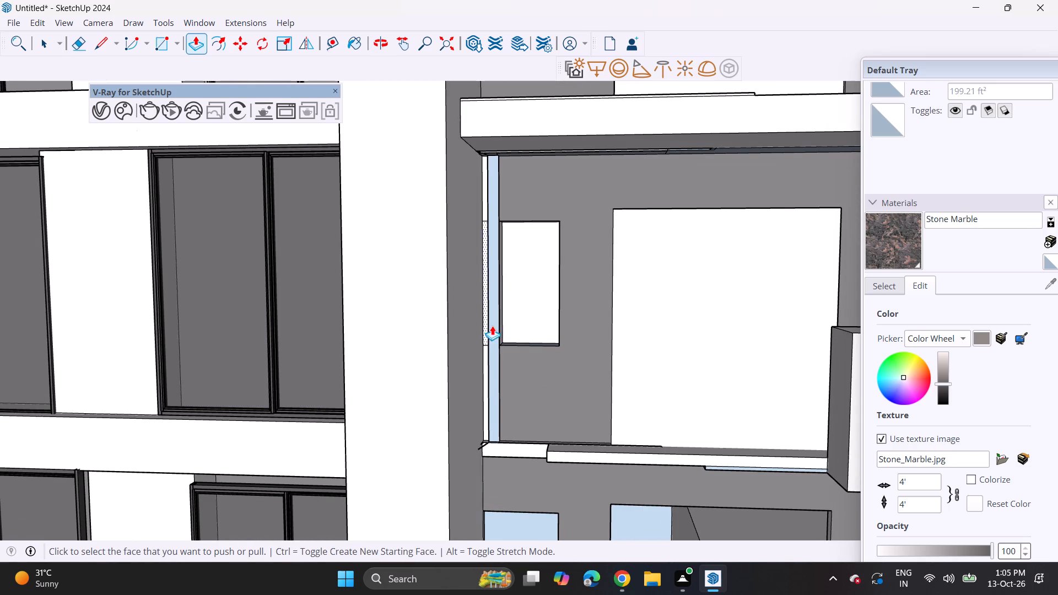
drag(494, 350, 490, 359)
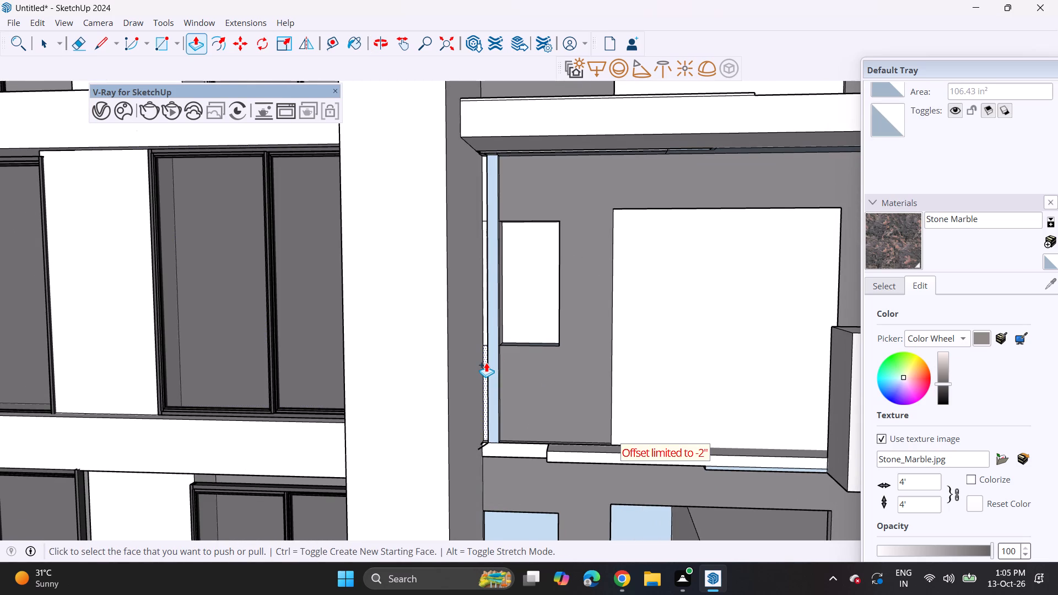
click(491, 368)
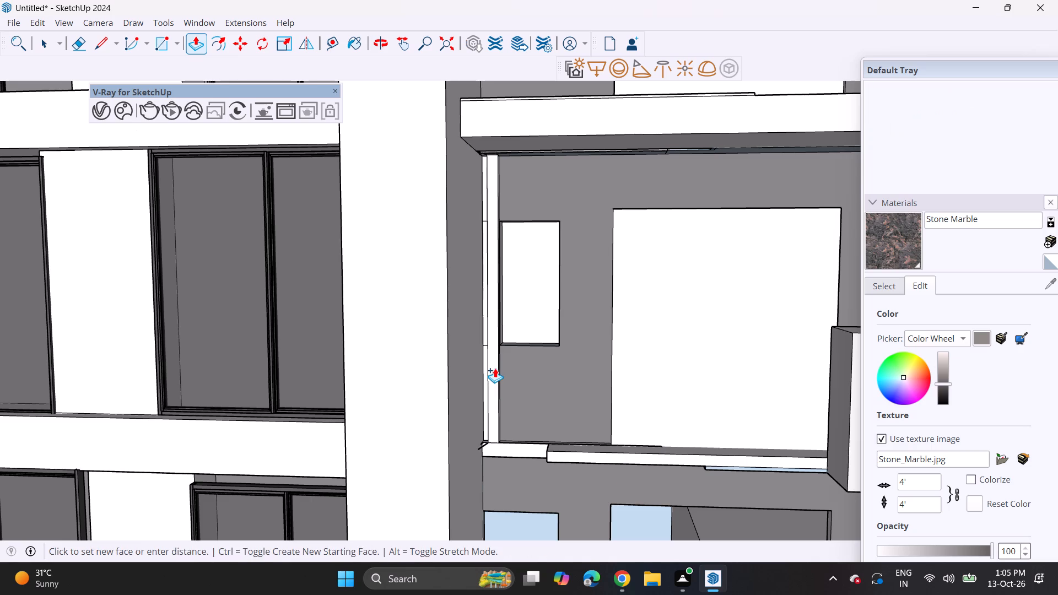
click(495, 368)
Erase the box-shaped seams and short edges on the pier's side face at the balcony slab two floors above the filled strip.
middle_drag(514, 336, 354, 344)
scroll(351, 296, down, 10)
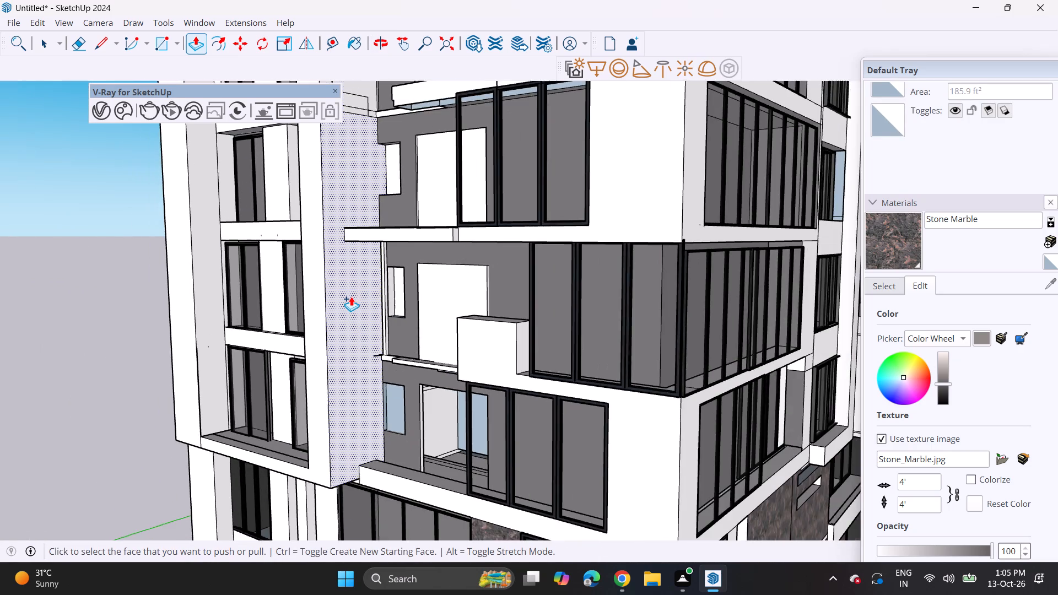
shift+middle_drag(339, 259, 384, 437)
scroll(369, 344, down, 2)
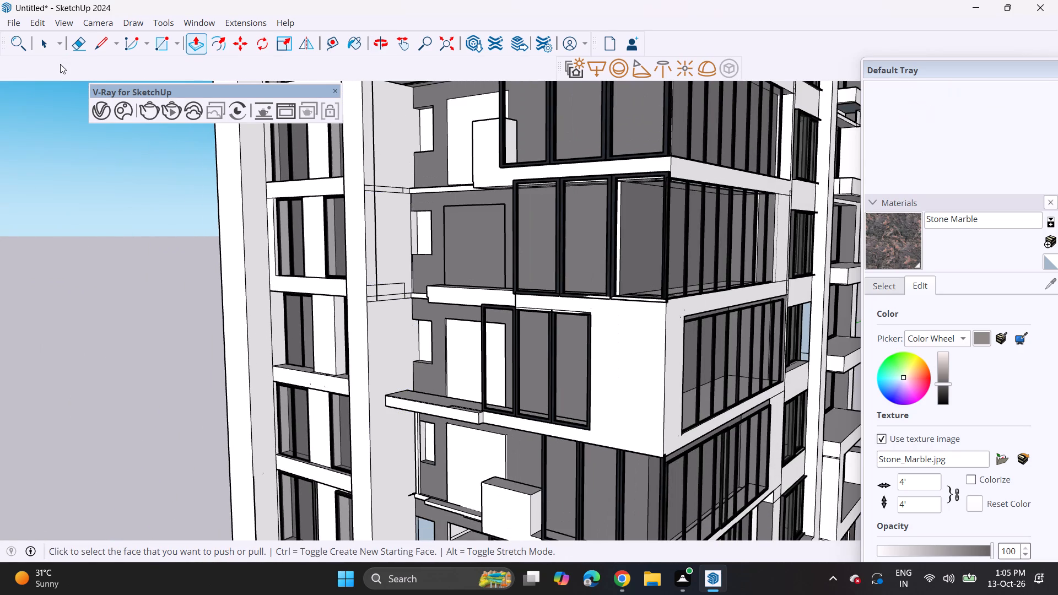
click(84, 48)
drag(374, 263, 376, 296)
drag(389, 282, 383, 311)
drag(379, 308, 377, 318)
drag(400, 288, 406, 297)
drag(409, 294, 408, 302)
click(405, 297)
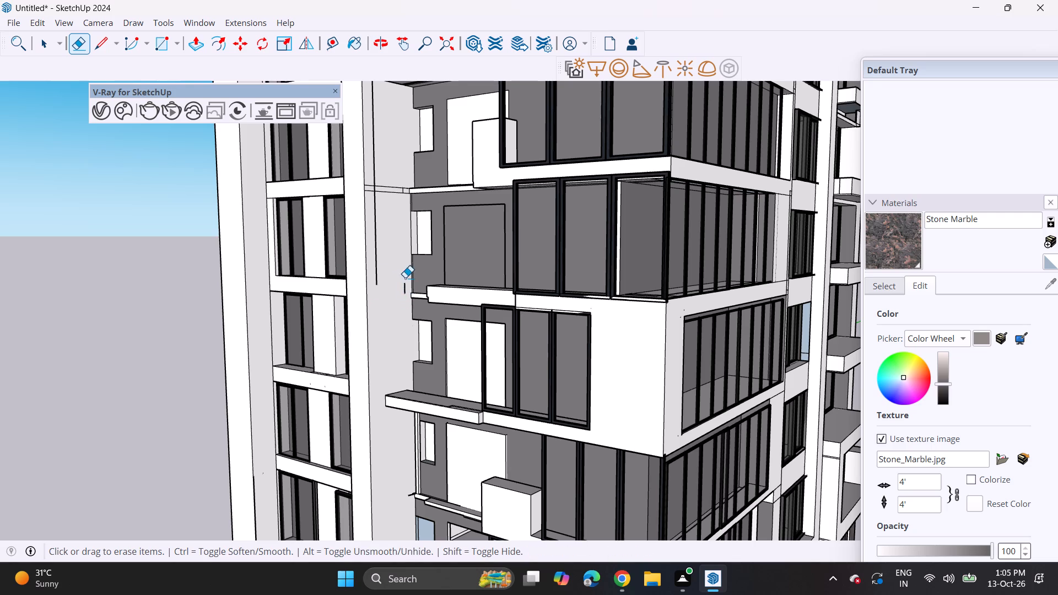
drag(403, 293, 403, 299)
click(403, 293)
Erase the stray vertical edge on the pier's side face below the next balcony slab up.
drag(378, 247, 378, 256)
drag(371, 229, 371, 238)
drag(370, 201, 374, 207)
click(375, 196)
click(380, 190)
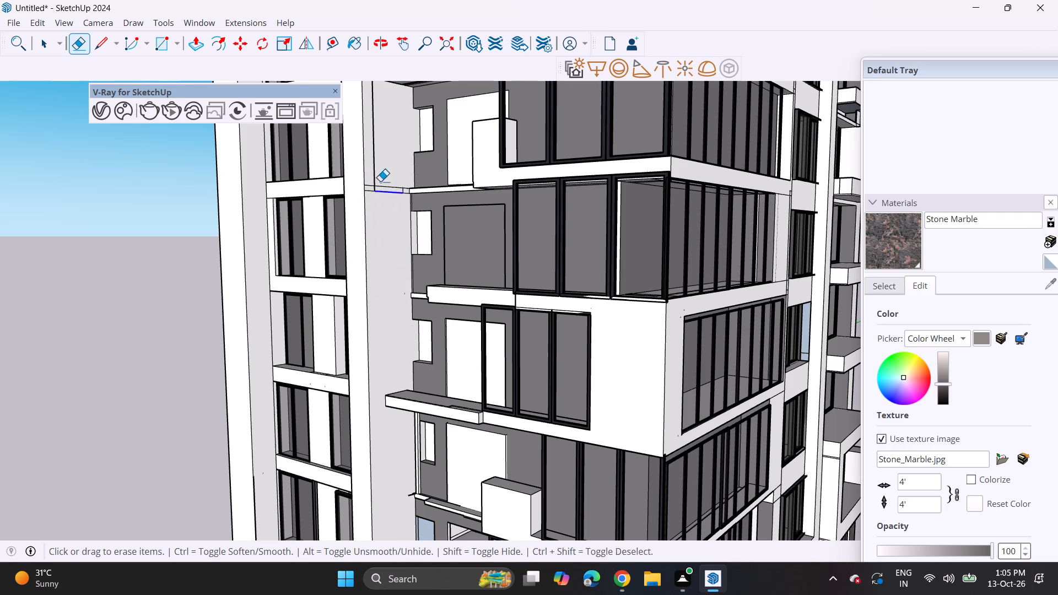
Erase the slab-level seams and the vertical edge above them on the pier's side face.
click(379, 186)
click(370, 191)
click(373, 178)
click(374, 185)
drag(378, 190, 382, 182)
drag(396, 181, 401, 191)
drag(401, 184, 401, 199)
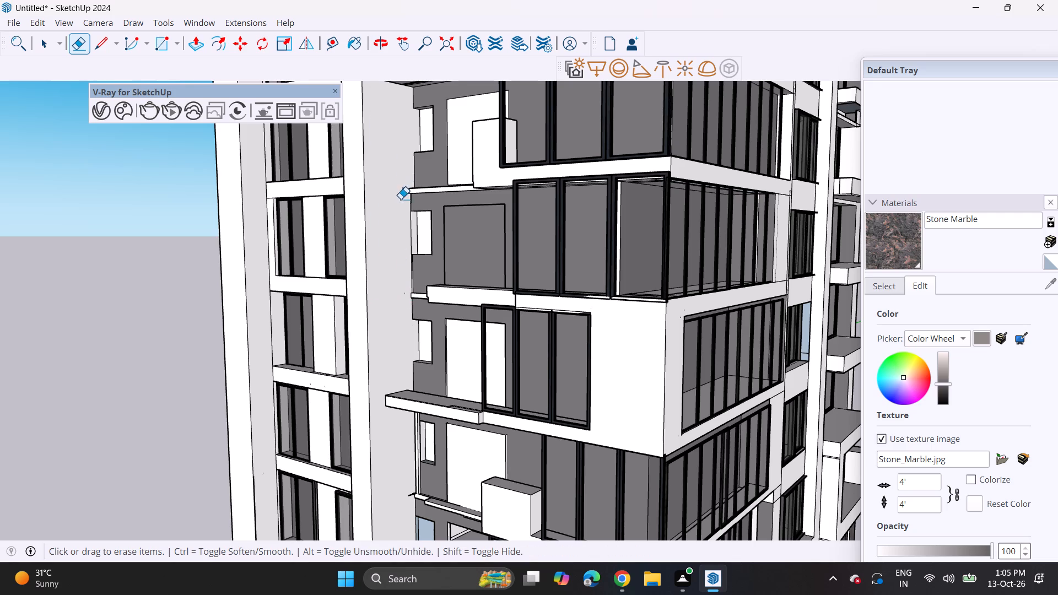
drag(401, 199, 401, 192)
click(406, 187)
click(402, 190)
Erase the seams on the projecting pier's side face at the slab one floor below its top.
scroll(366, 169, down, 2)
shift+middle_drag(357, 178, 357, 327)
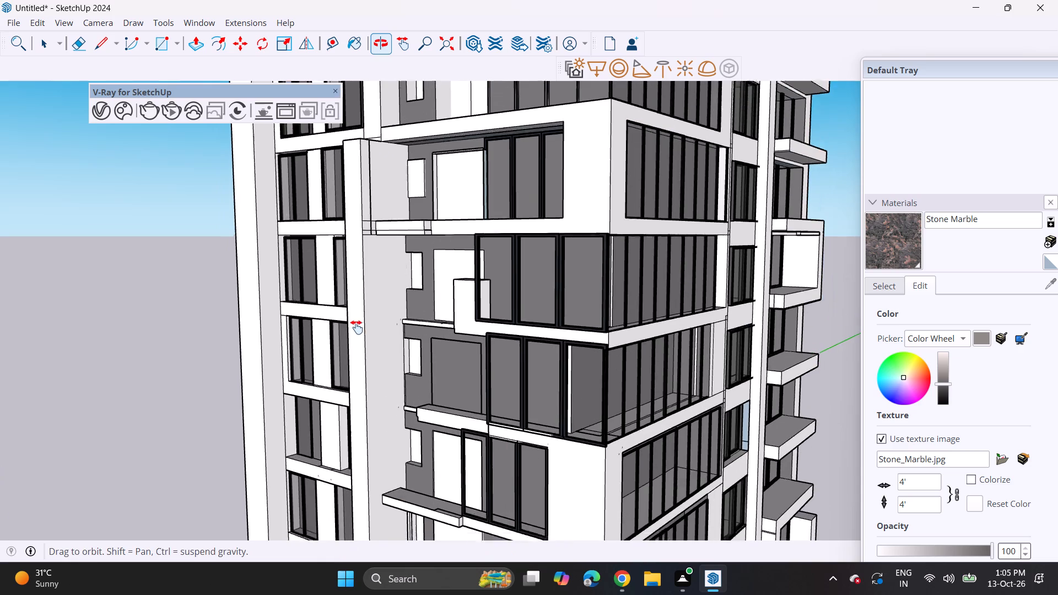
shift+middle_drag(357, 327, 357, 329)
drag(370, 224, 369, 251)
drag(369, 233, 370, 247)
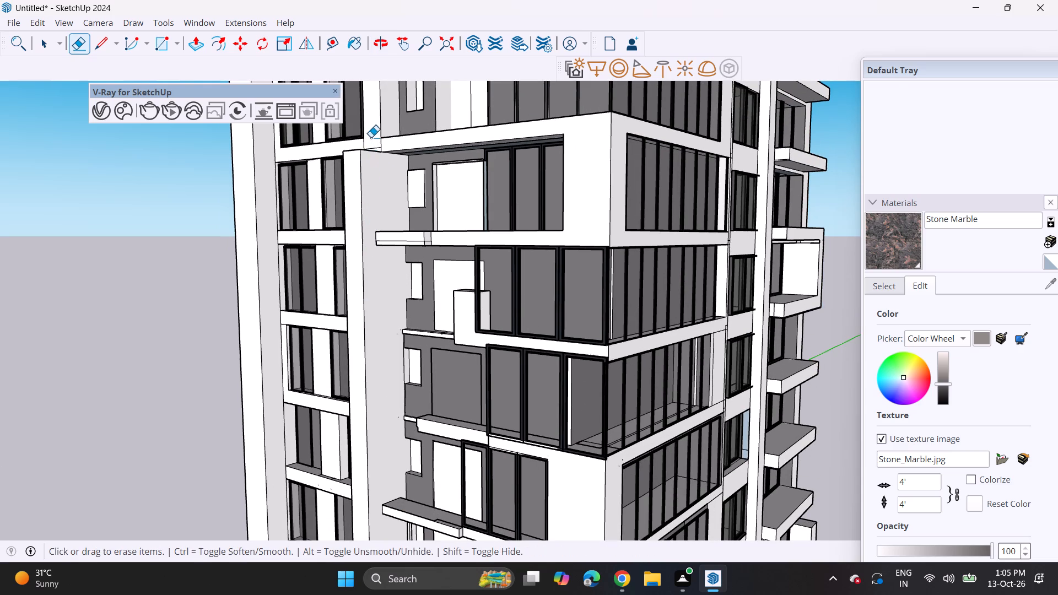
middle_drag(371, 155, 382, 263)
scroll(350, 223, down, 3)
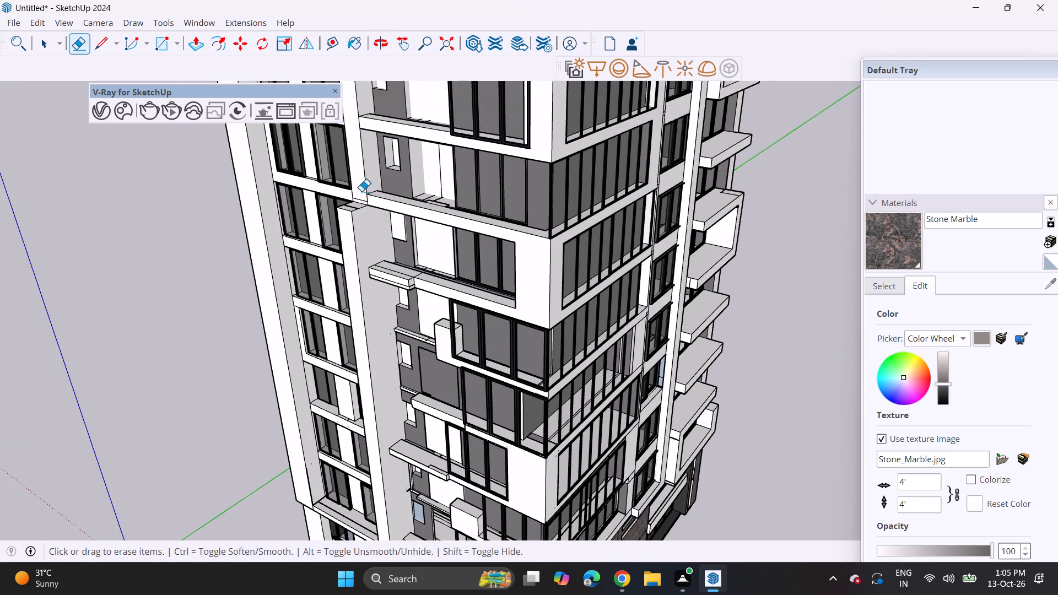
click(361, 200)
Hide the horizontal seams crossing the front face of the upper pier beneath the roof parapet.
scroll(352, 190, down, 4)
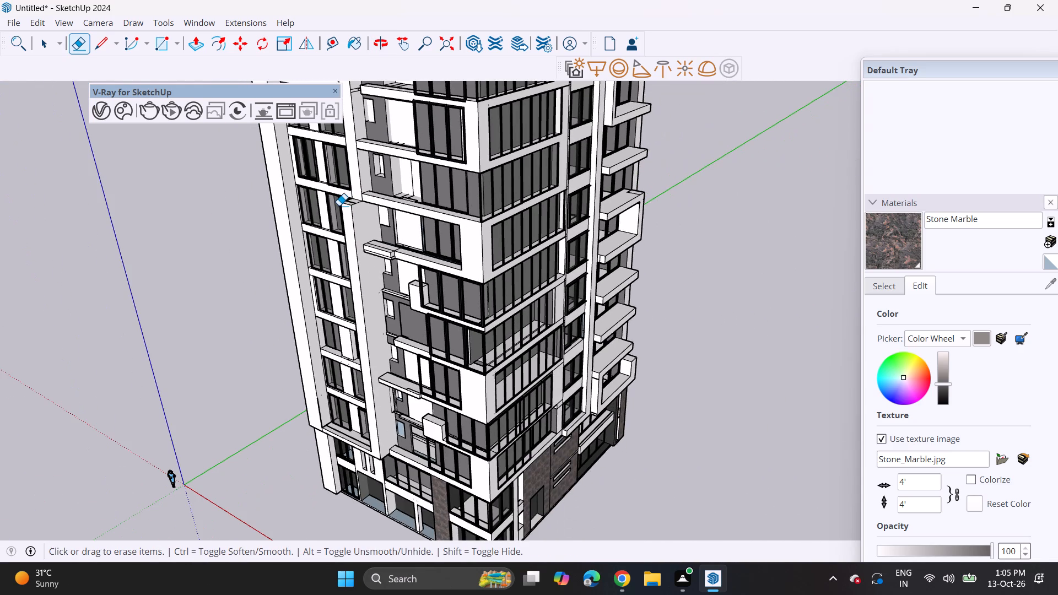
shift+middle_drag(339, 205, 419, 332)
scroll(386, 267, down, 6)
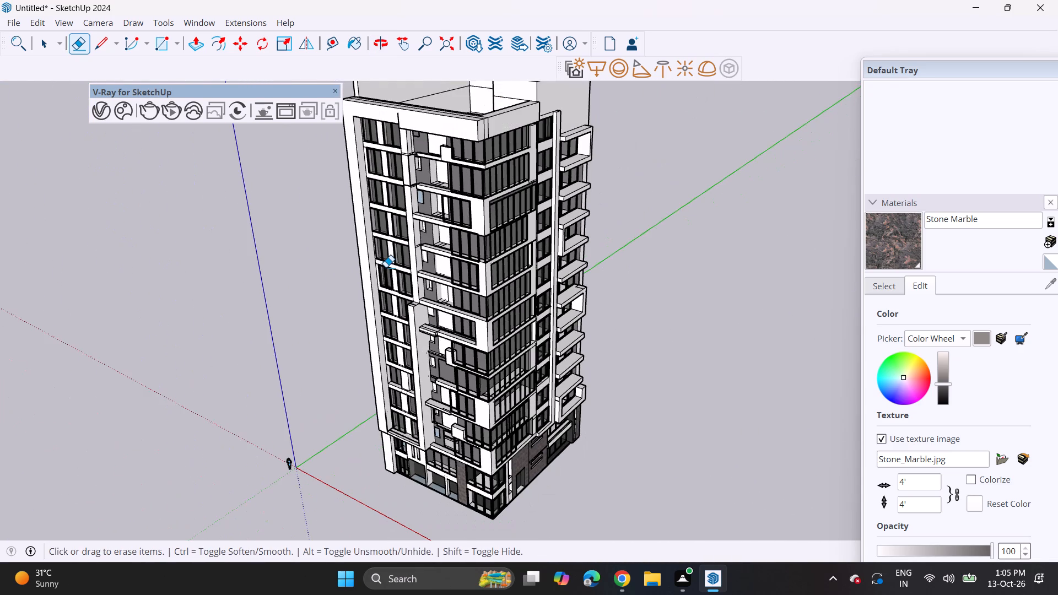
middle_drag(392, 241, 534, 205)
scroll(464, 145, up, 7)
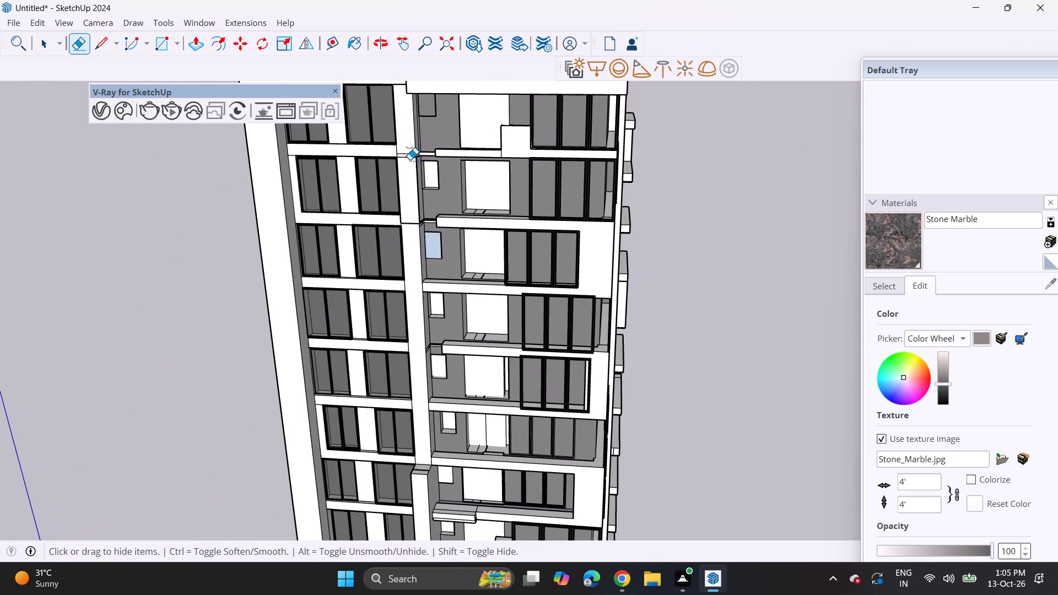
drag(408, 145, 408, 245)
middle_drag(408, 244, 332, 239)
shift+middle_drag(342, 171, 392, 198)
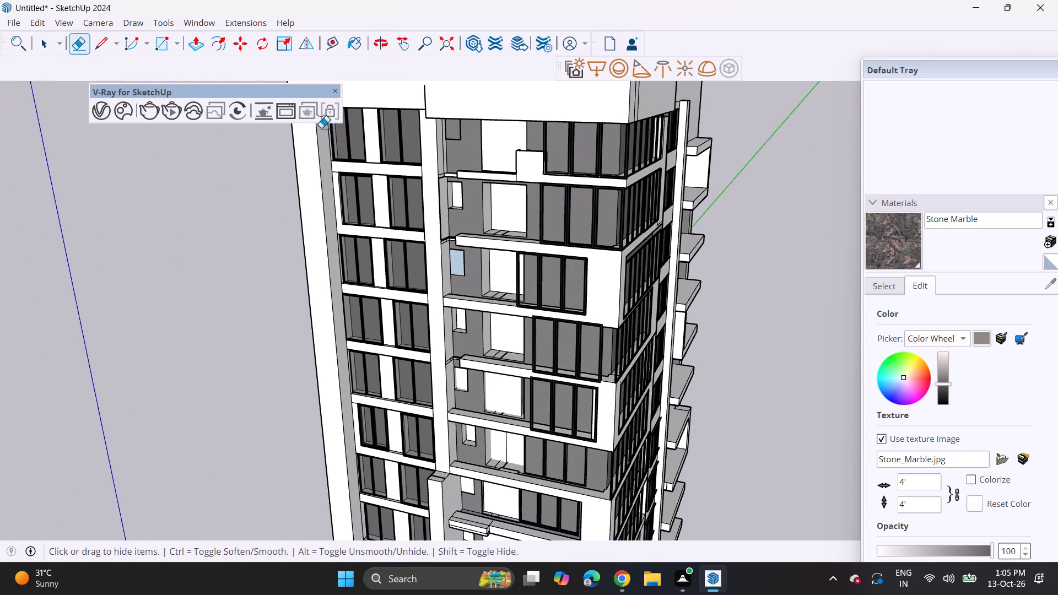
Push/Pull the upper pier's front faces outward, flush with the projecting pier below, continuing up toward the roof parapet.
drag(202, 47, 203, 54)
click(441, 280)
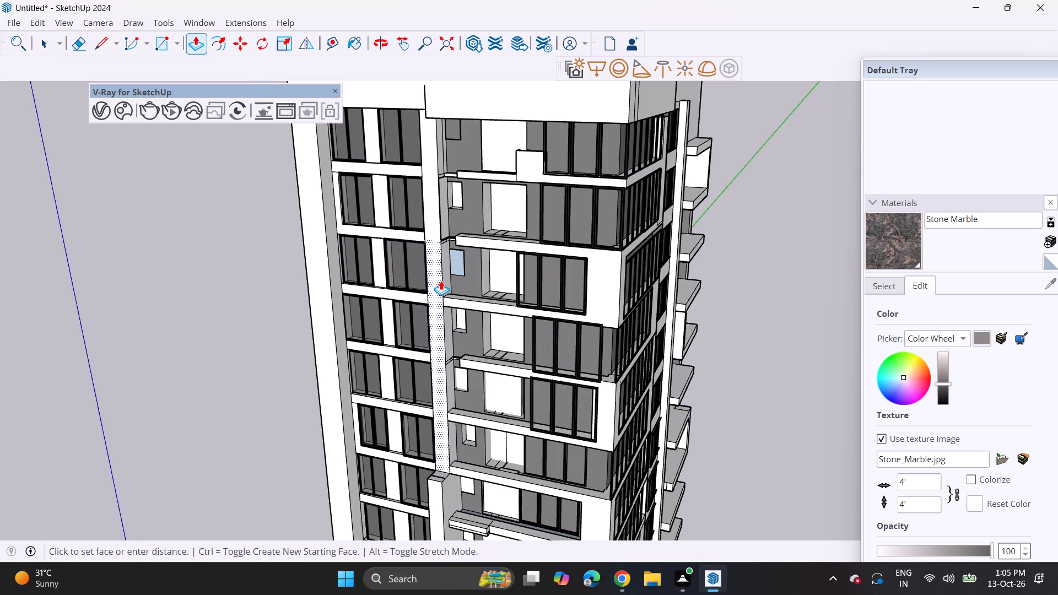
click(434, 395)
click(436, 412)
click(433, 463)
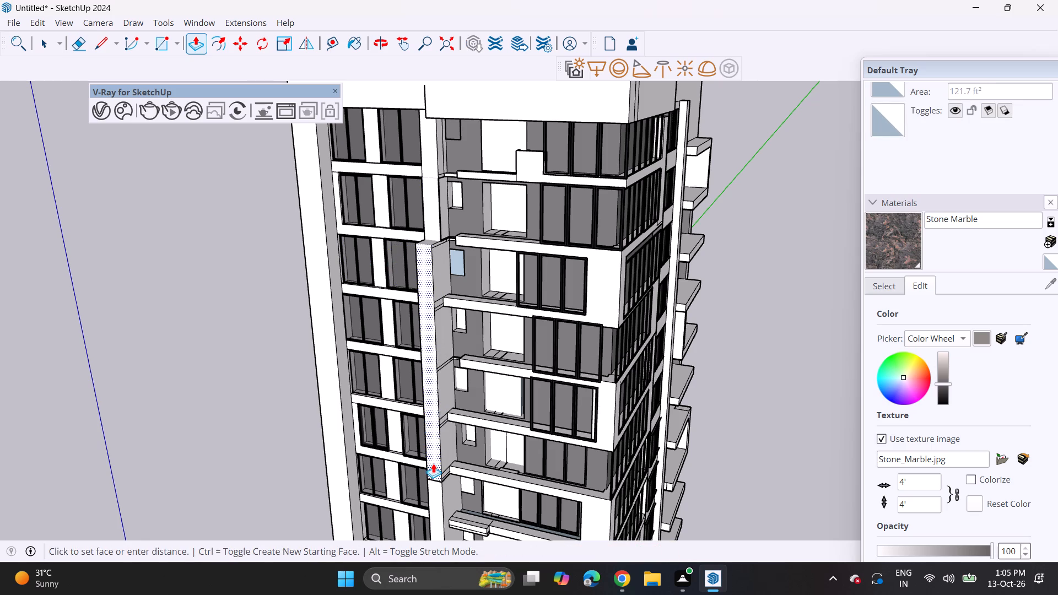
double_click(434, 229)
double_click(428, 144)
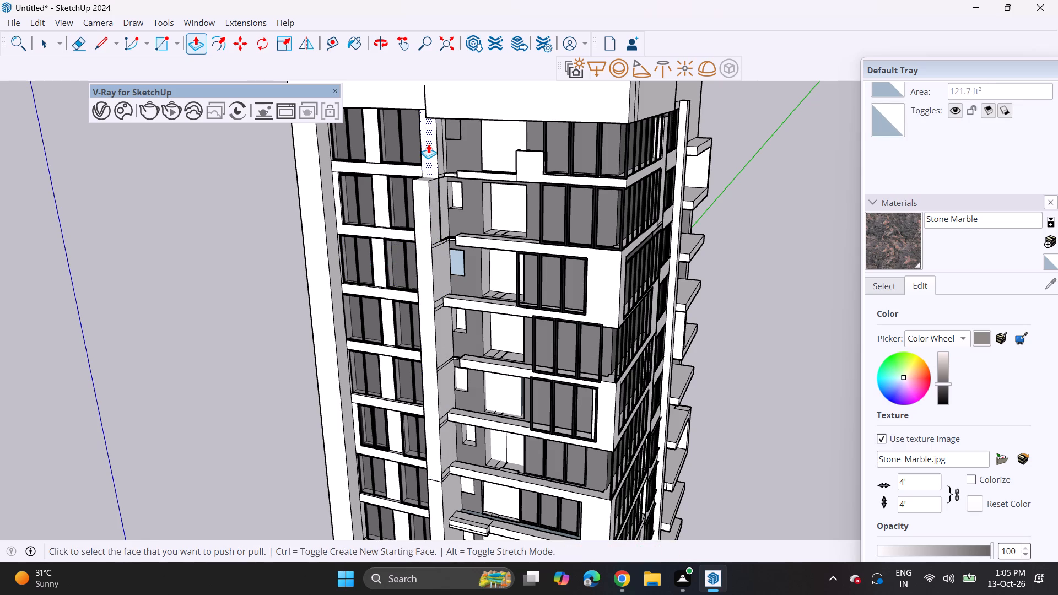
double_click(412, 85)
Erase the slab-level seams on the side face of the newly extended pier, floor by floor, undoing any deletion of the face.
scroll(415, 156, down, 4)
scroll(414, 269, down, 2)
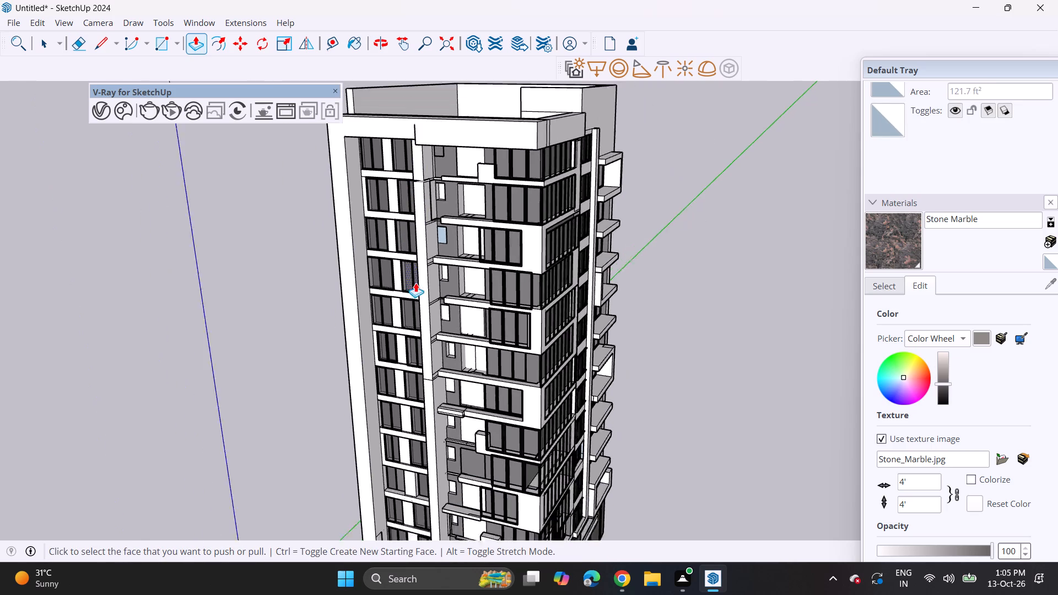
middle_drag(406, 345, 377, 251)
scroll(409, 299, up, 3)
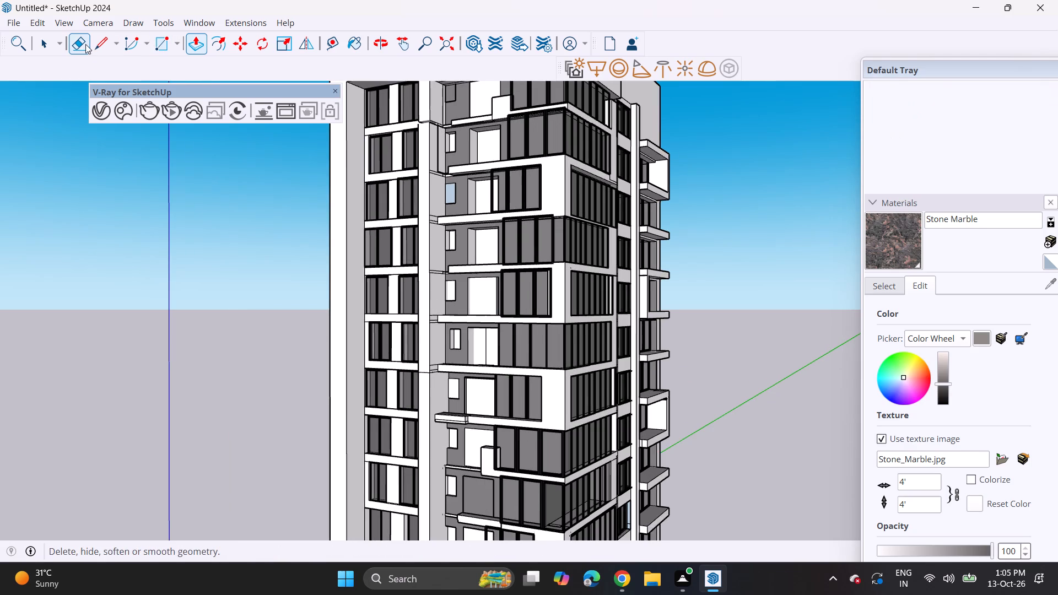
drag(80, 44, 88, 45)
scroll(520, 447, up, 3)
drag(397, 345, 396, 354)
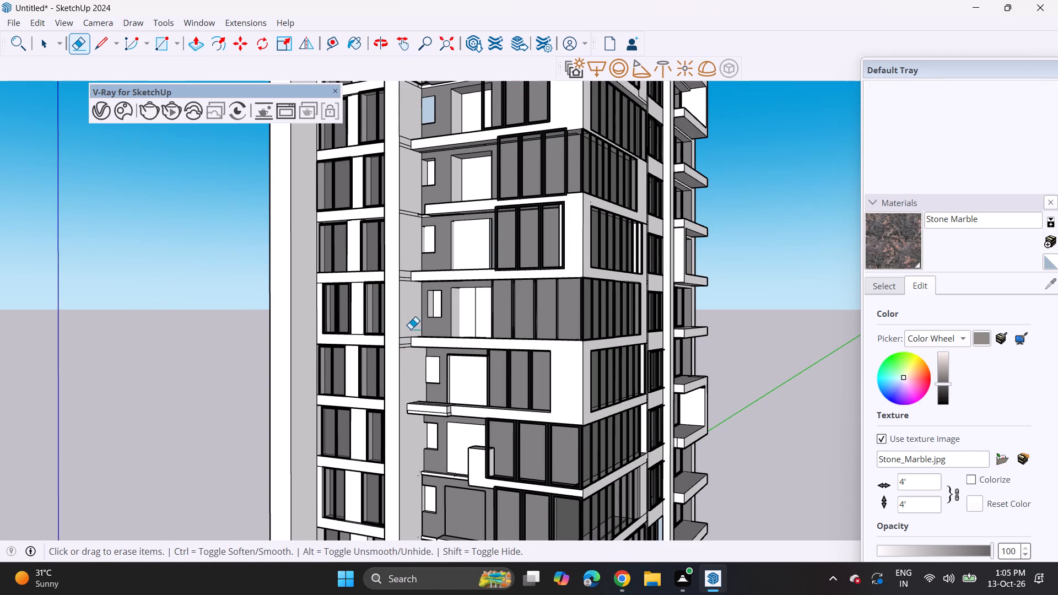
drag(404, 334, 404, 350)
drag(402, 266, 402, 288)
drag(403, 200, 408, 225)
drag(418, 214, 420, 223)
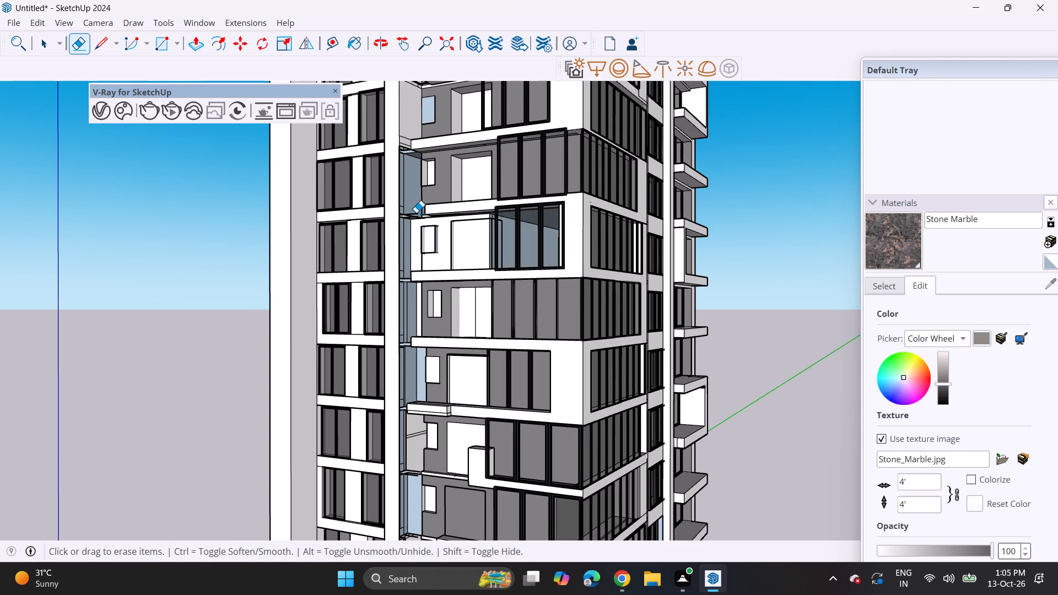
key(ctrl+z)
drag(402, 123, 408, 161)
Erase the remaining seams on the pier's side face at the upper balcony slabs below the top floor.
shift+middle_drag(403, 152, 388, 273)
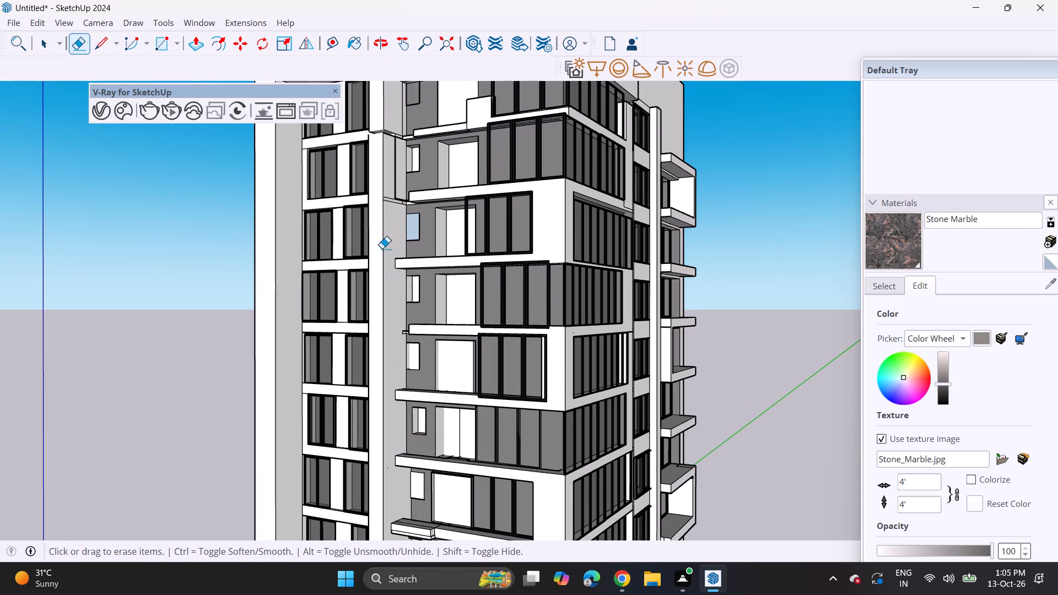
drag(392, 186, 392, 212)
middle_drag(394, 156, 393, 248)
drag(391, 209, 390, 221)
drag(390, 228, 390, 234)
Push/Pull the narrow slab-edge strips and the pier face above them outward, flush with the pier front below.
scroll(345, 129, up, 4)
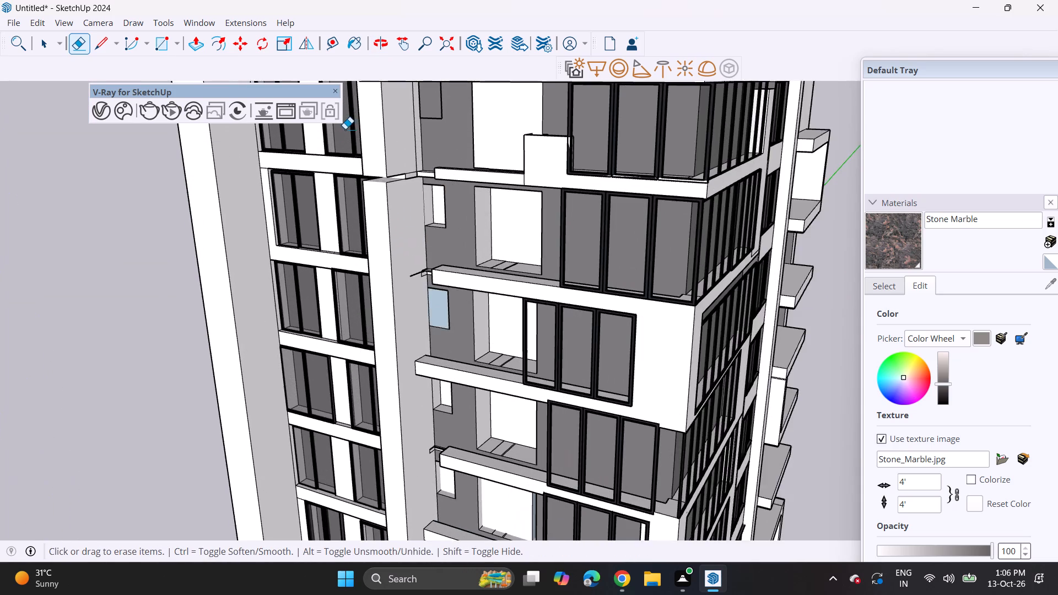
scroll(345, 129, up, 2)
middle_drag(394, 205, 402, 176)
scroll(394, 205, up, 8)
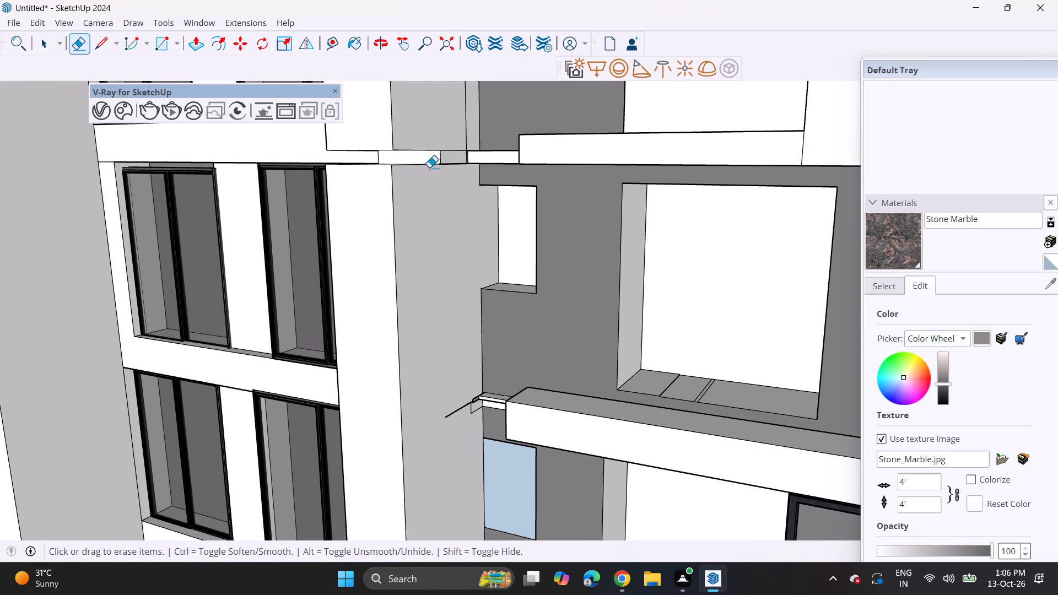
key(p)
click(432, 155)
click(376, 158)
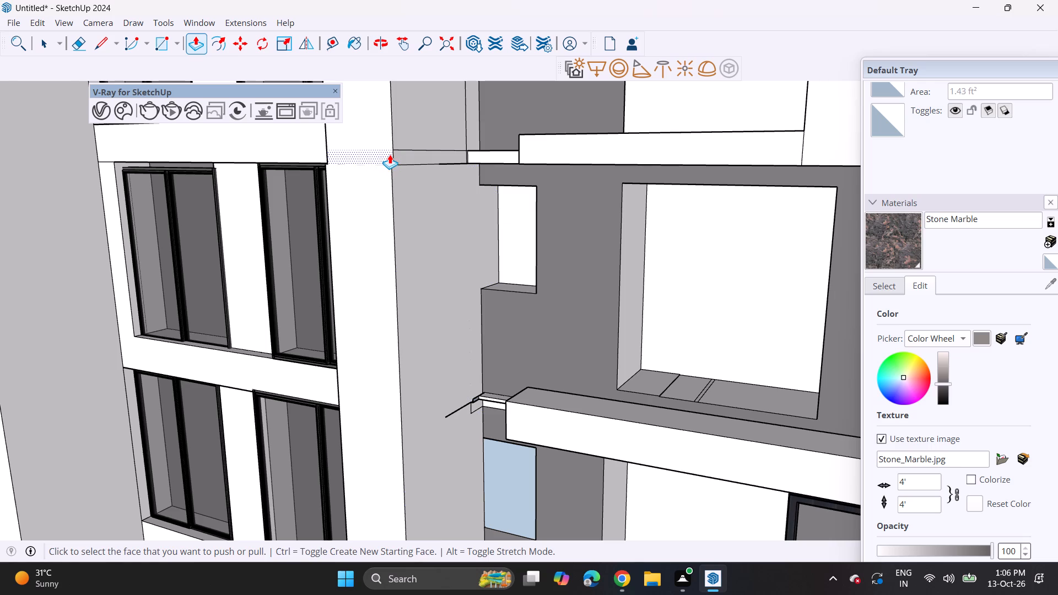
click(390, 154)
click(381, 155)
double_click(377, 136)
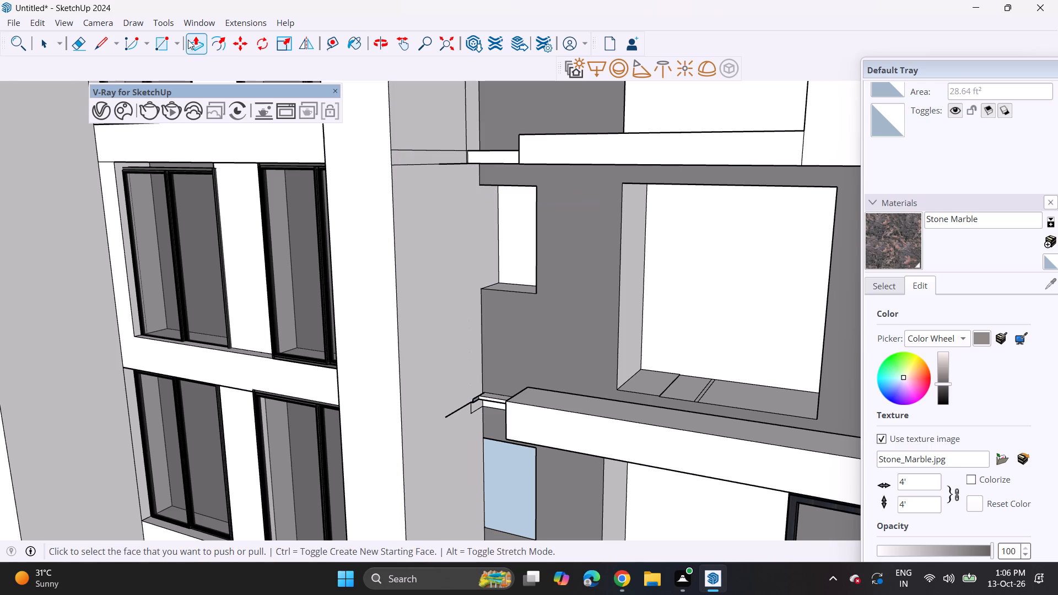
Erase the horizontal seams and short vertical edges on the pier's side face at the top floor's slab.
click(80, 42)
drag(398, 141, 414, 200)
drag(436, 163, 438, 187)
drag(444, 163, 444, 172)
click(459, 136)
drag(468, 130, 464, 131)
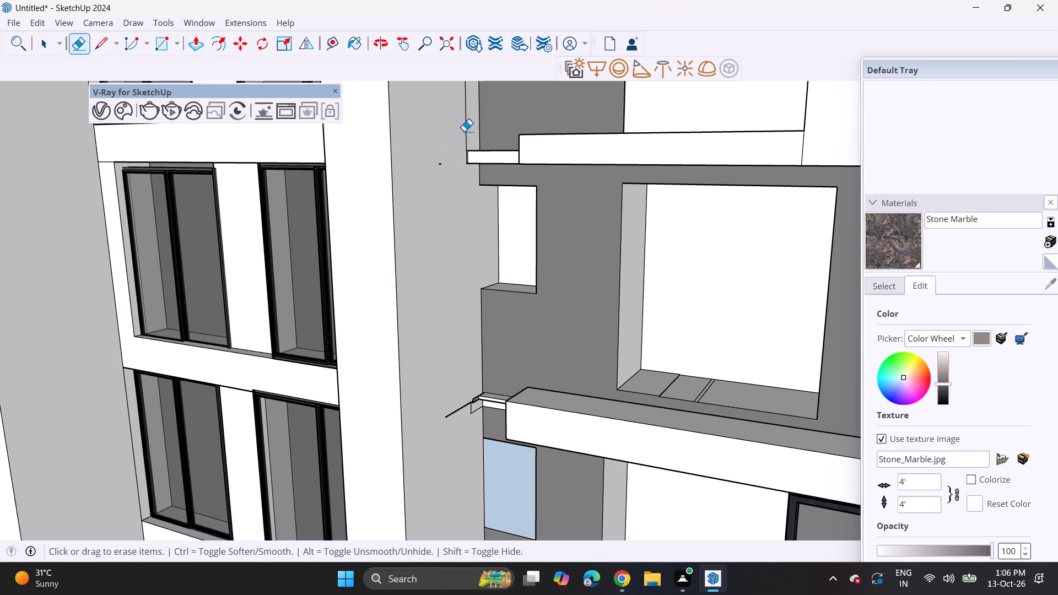
drag(464, 131, 449, 142)
drag(449, 156, 445, 175)
drag(438, 165, 431, 185)
Erase the diagonal stray edge on the pier's side face at the balcony slab one floor down.
drag(460, 342, 445, 428)
drag(445, 416, 447, 437)
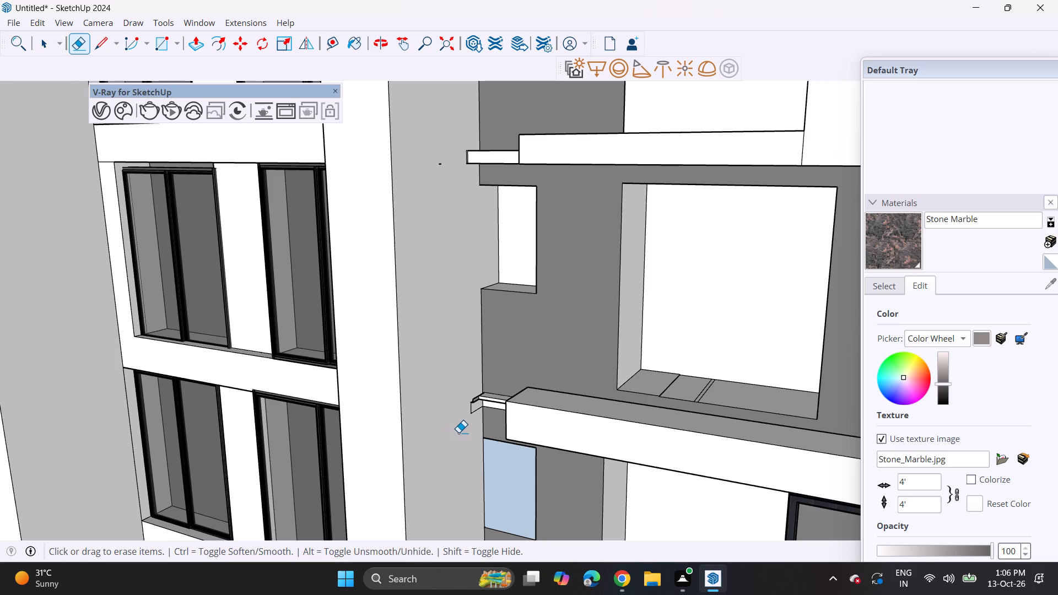
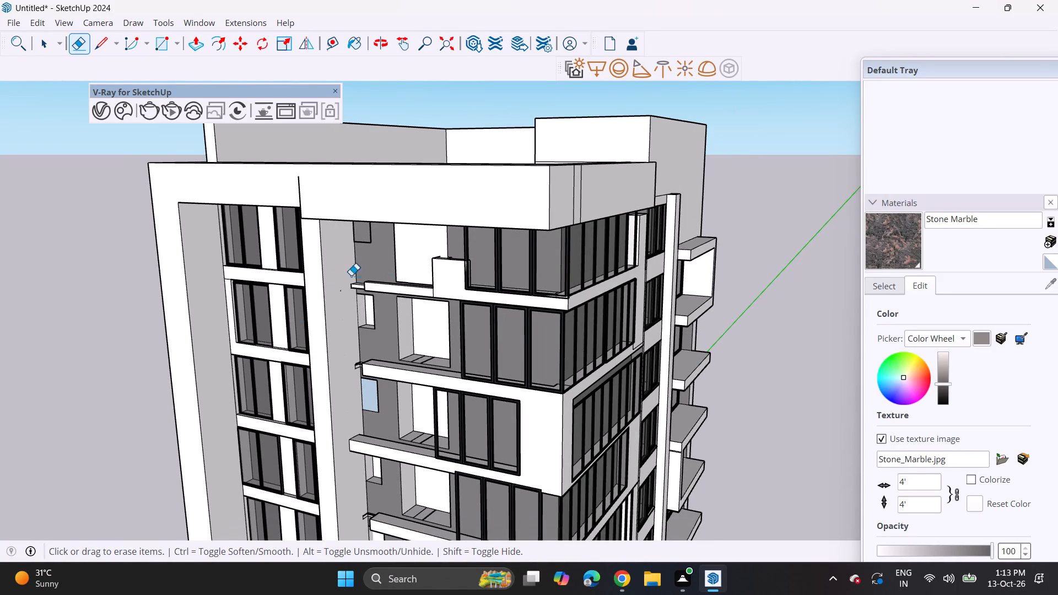
Delete the stray object floating beside the tower.
scroll(424, 292, down, 11)
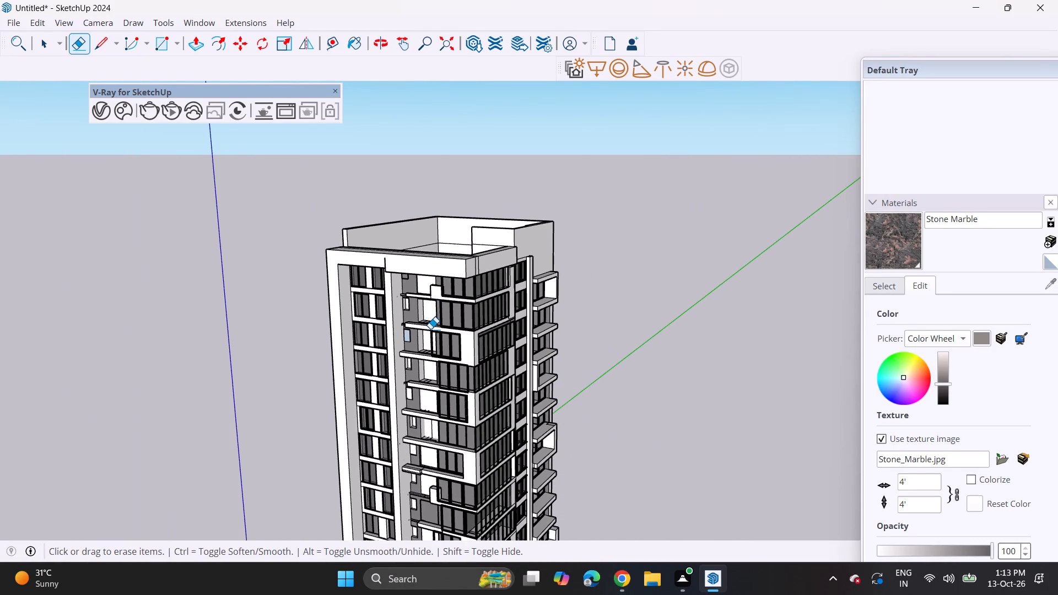
middle_drag(499, 390, 485, 318)
shift+middle_drag(482, 444, 473, 261)
scroll(473, 266, down, 3)
middle_click(421, 380)
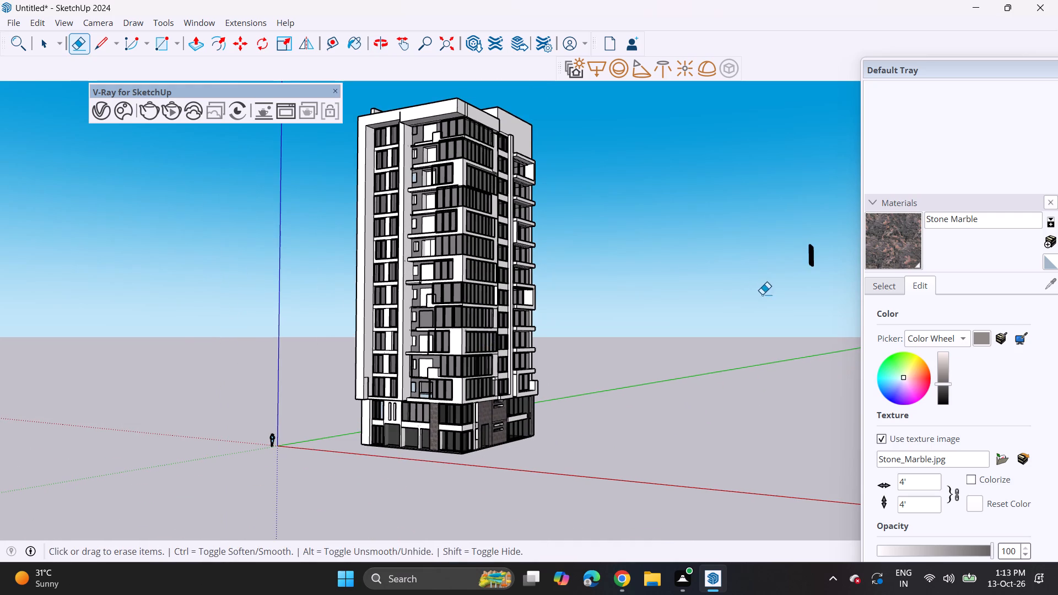
key(space)
click(809, 262)
key(Delete)
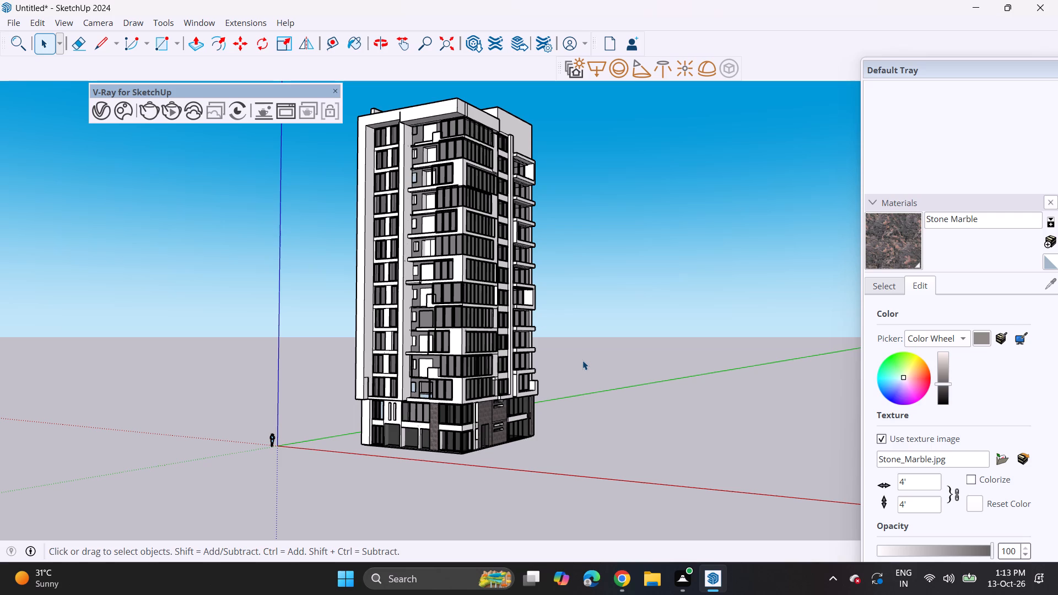
Import the gardecorps2 railing model from the Downloads folder and place it on the ground beside the tower.
click(18, 23)
click(55, 213)
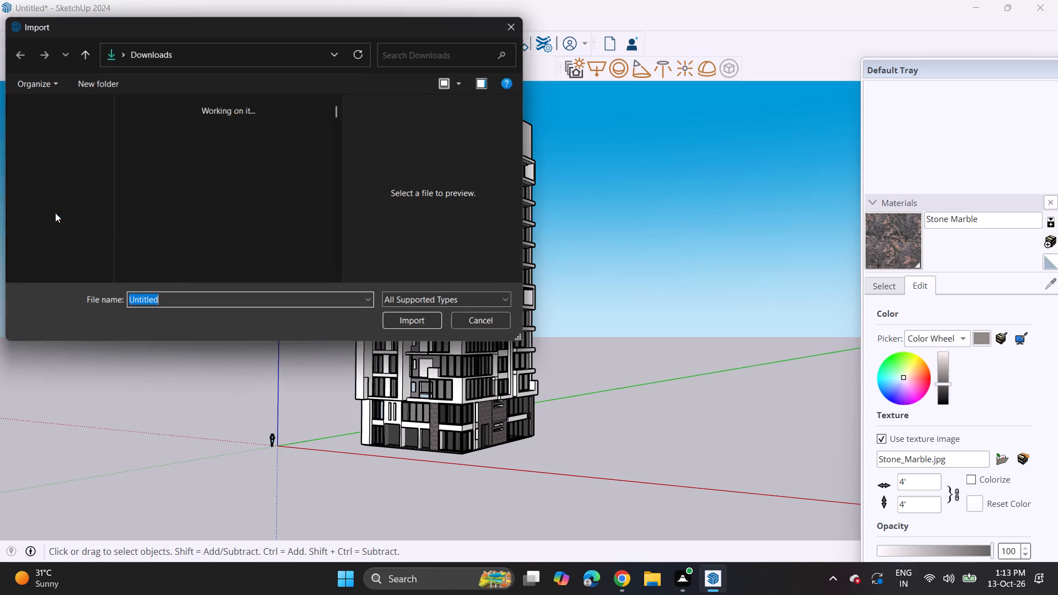
scroll(224, 206, down, 17)
scroll(235, 225, down, 5)
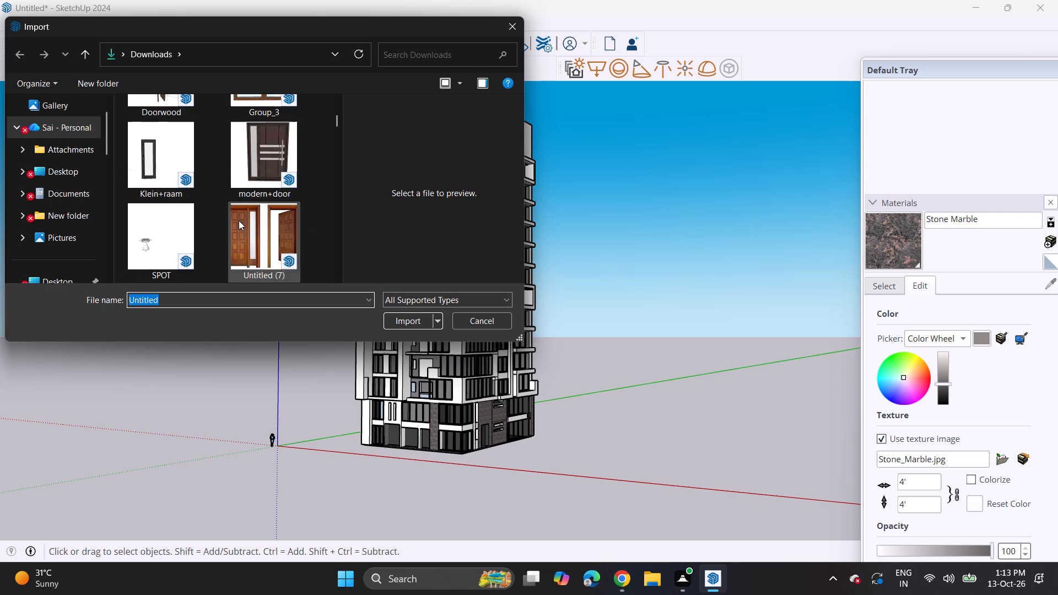
scroll(239, 220, down, 14)
scroll(239, 221, down, 7)
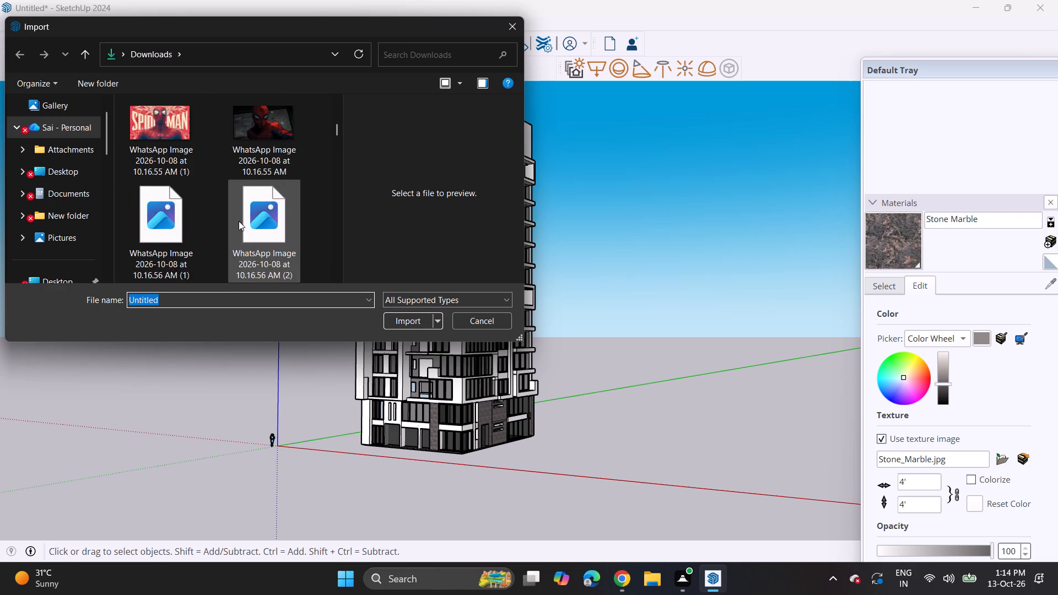
scroll(239, 221, down, 7)
scroll(251, 215, up, 2)
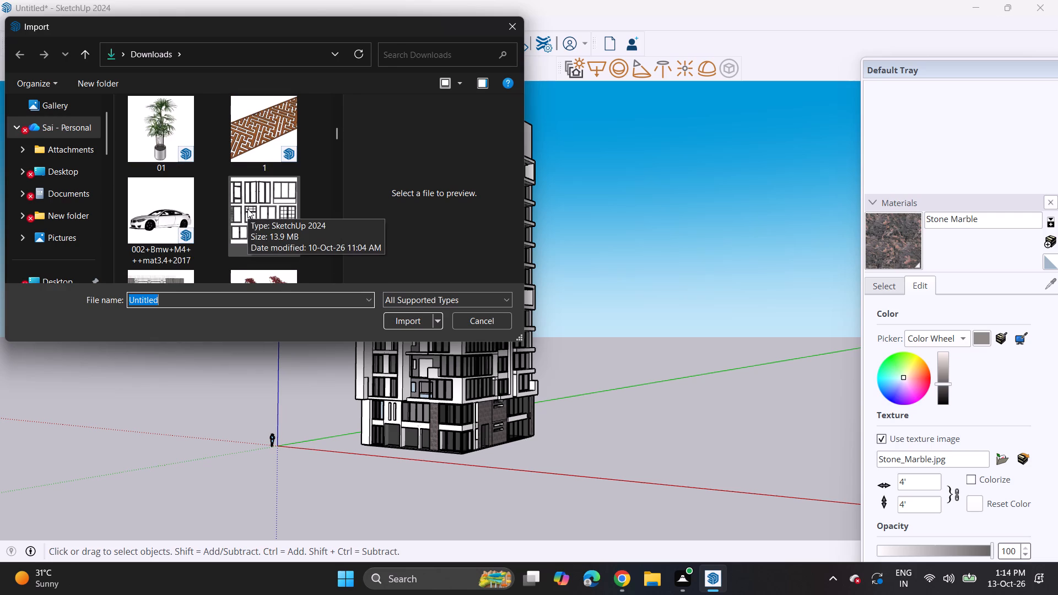
scroll(247, 209, down, 6)
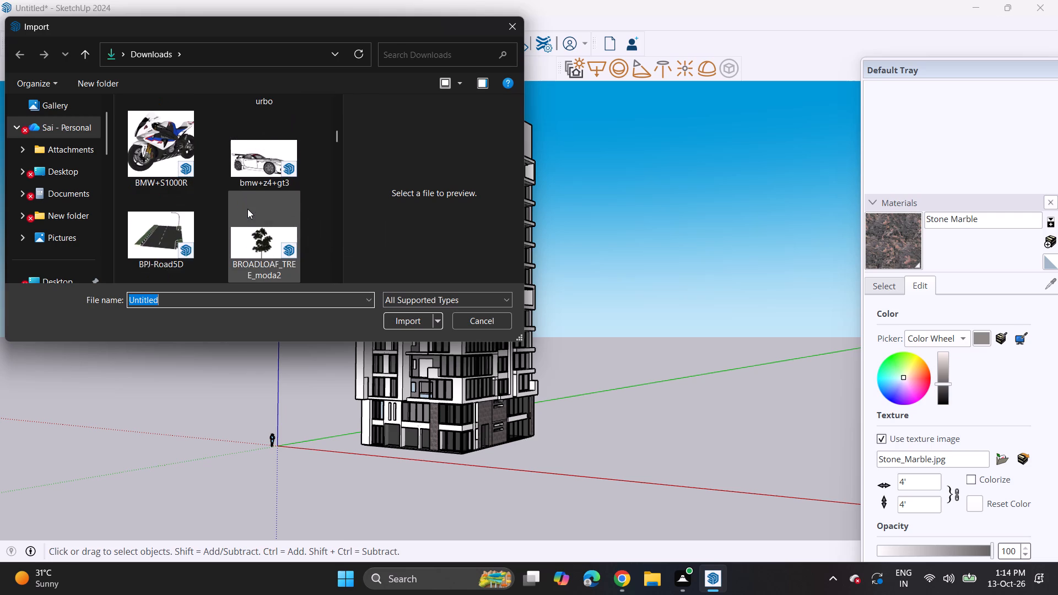
scroll(247, 209, down, 6)
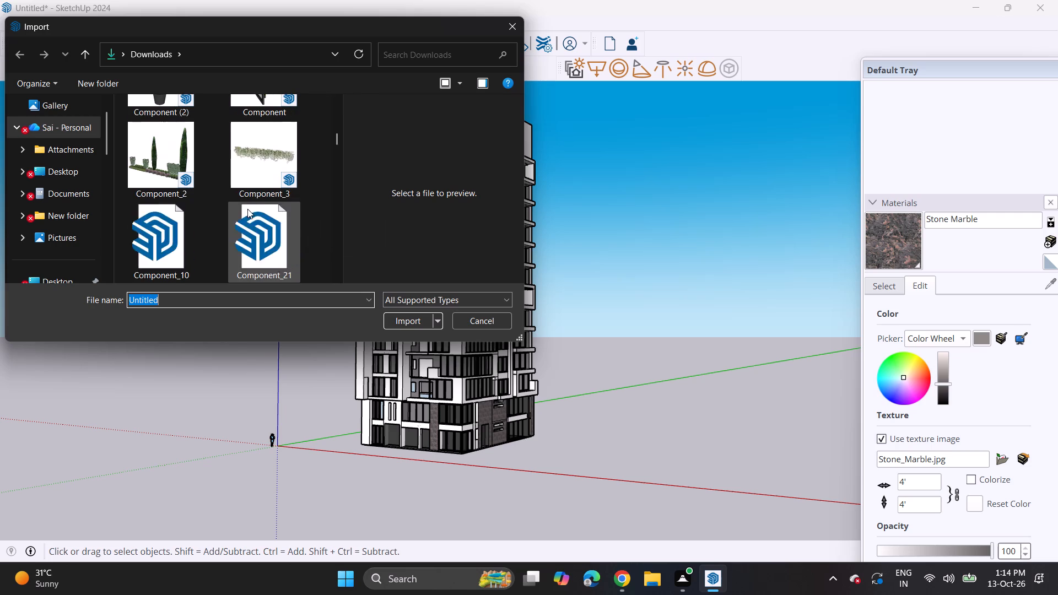
scroll(247, 209, down, 3)
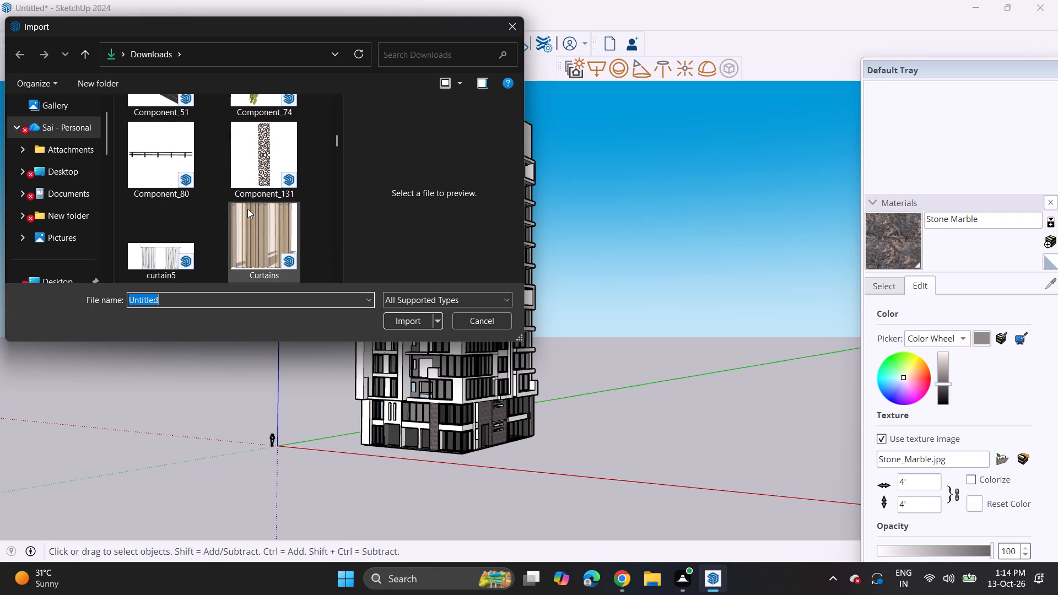
scroll(247, 209, down, 5)
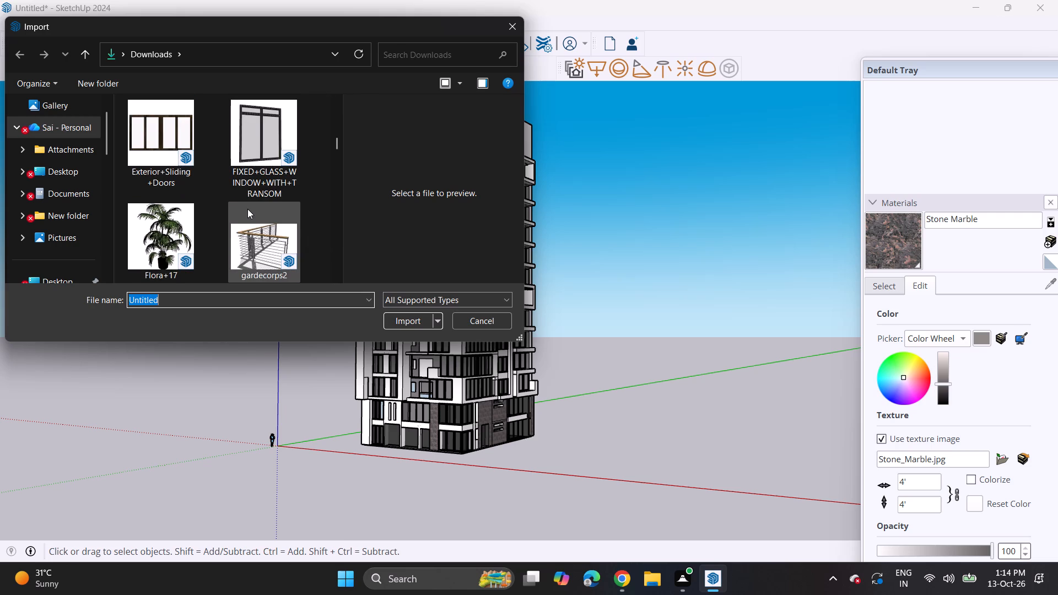
click(249, 250)
click(423, 321)
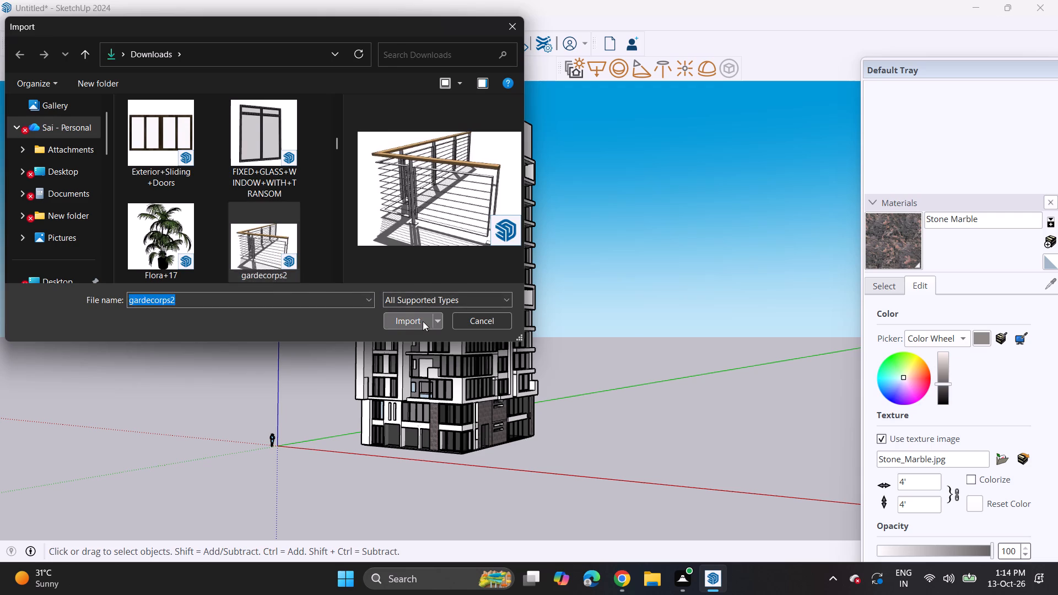
click(573, 471)
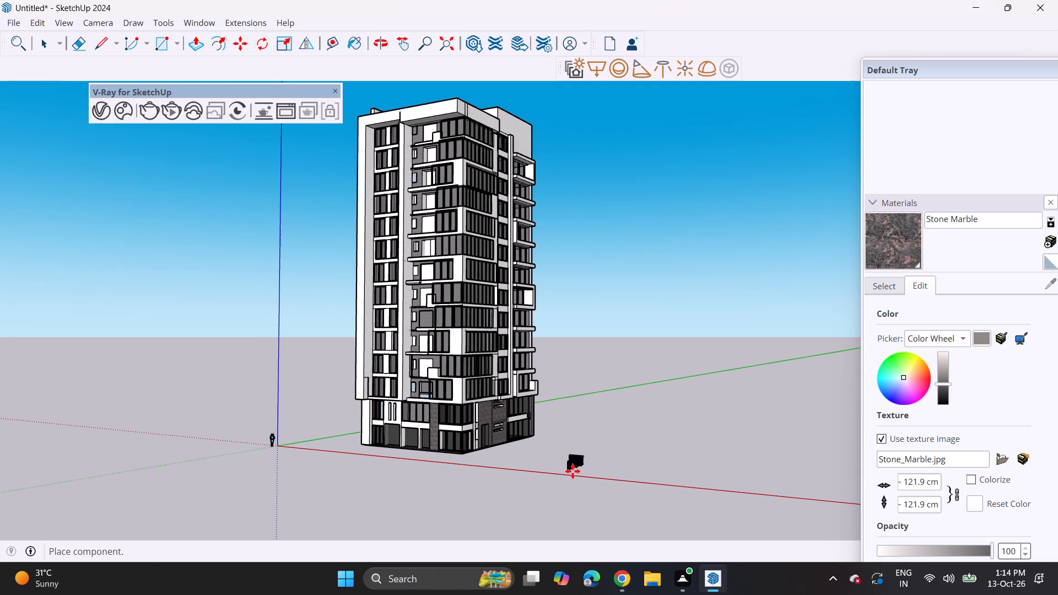
Rotate the imported railing on the ground plane so its long side runs parallel to the balcony facade.
click(259, 46)
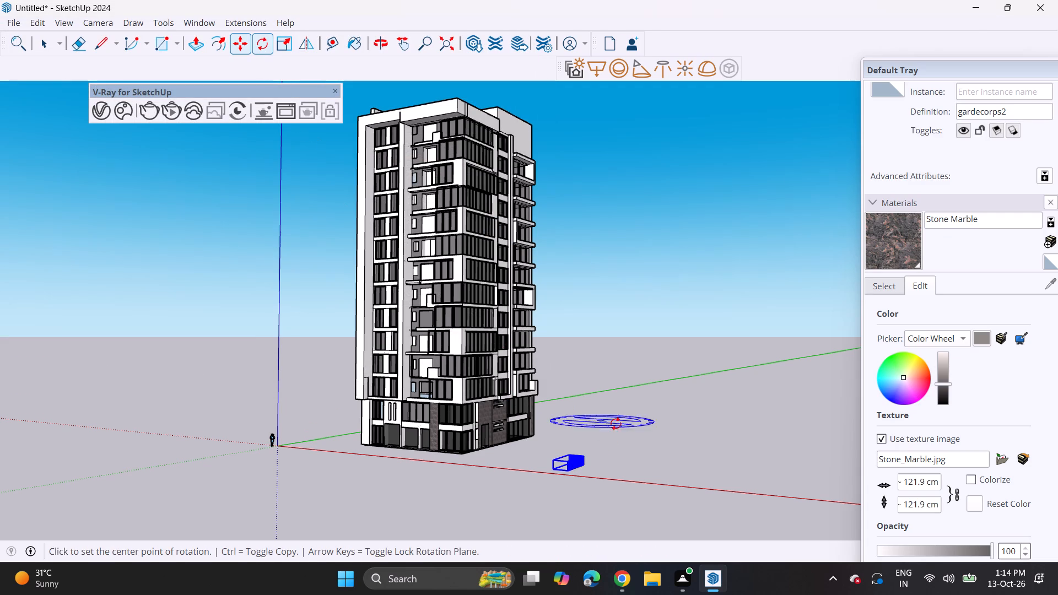
middle_drag(627, 441, 620, 516)
click(614, 496)
click(649, 509)
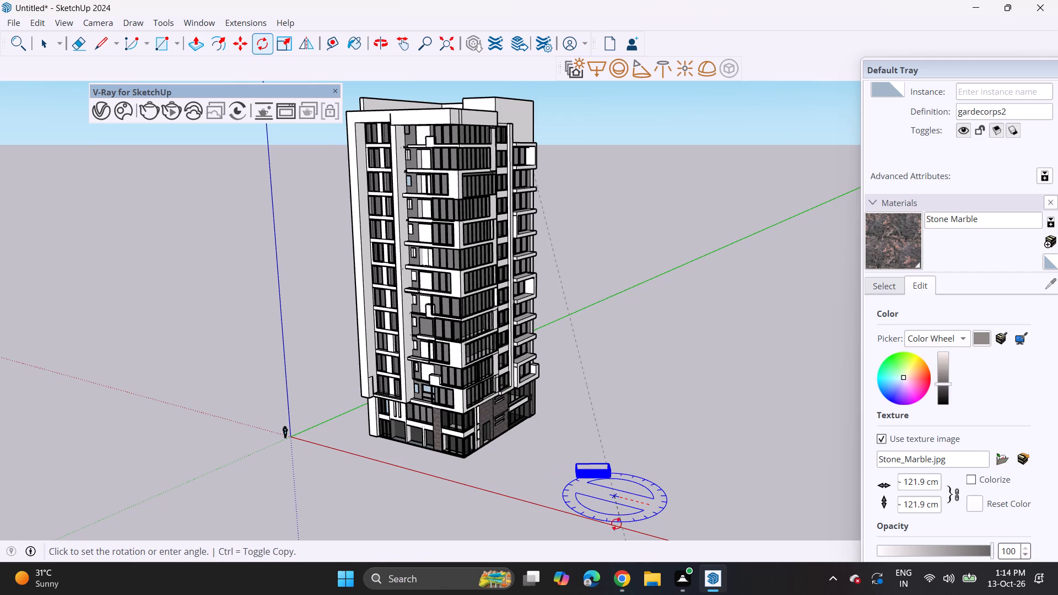
click(598, 523)
Move the railing by its bottom corner onto the top-floor balcony slab, at the white block beside the glazing.
scroll(657, 490, up, 2)
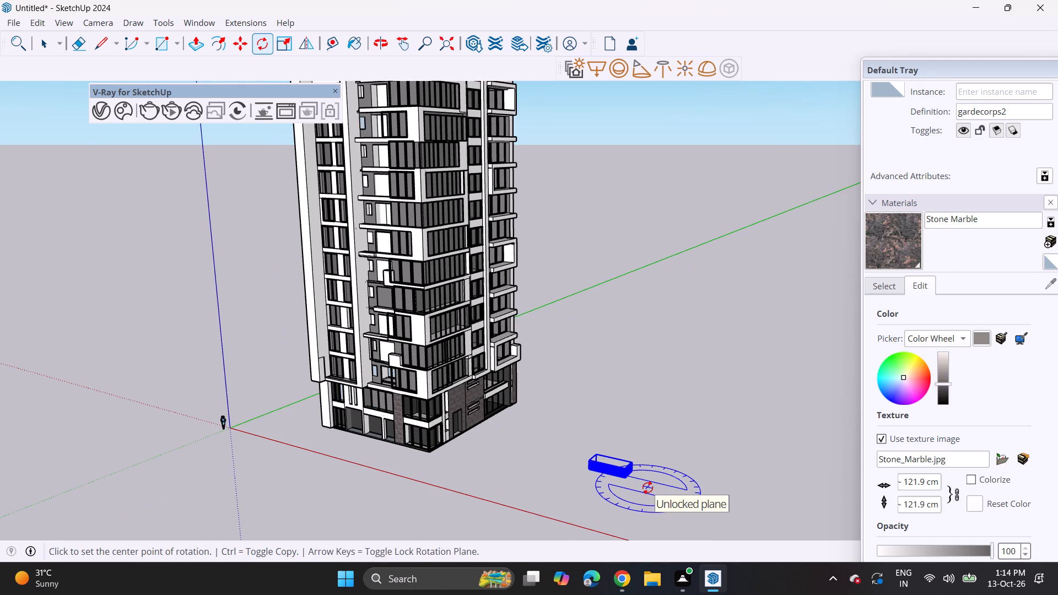
key(m)
click(633, 479)
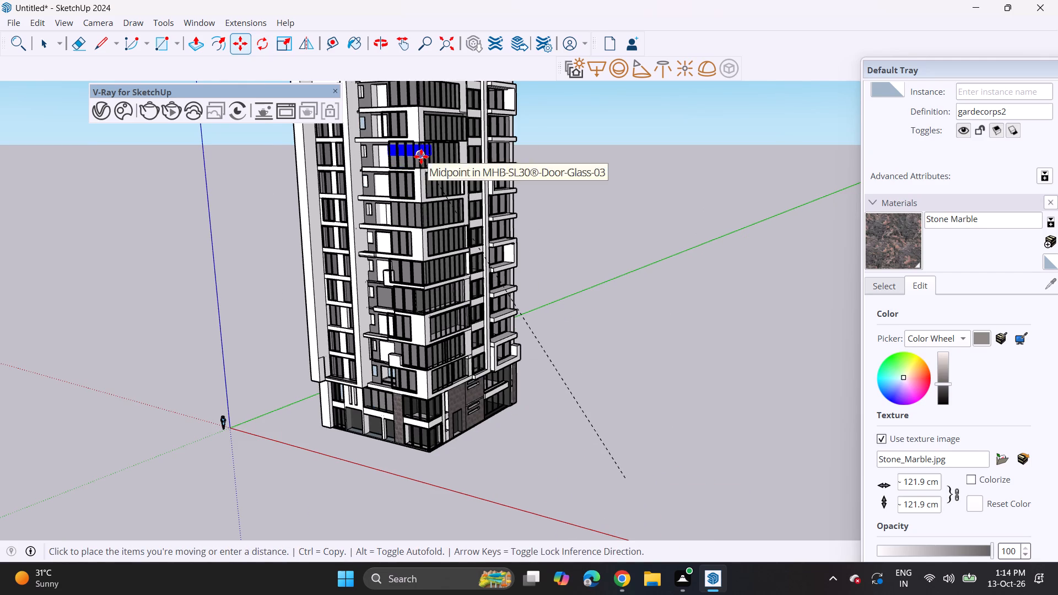
middle_drag(421, 156, 428, 157)
scroll(460, 262, up, 1)
shift+middle_drag(409, 145, 559, 330)
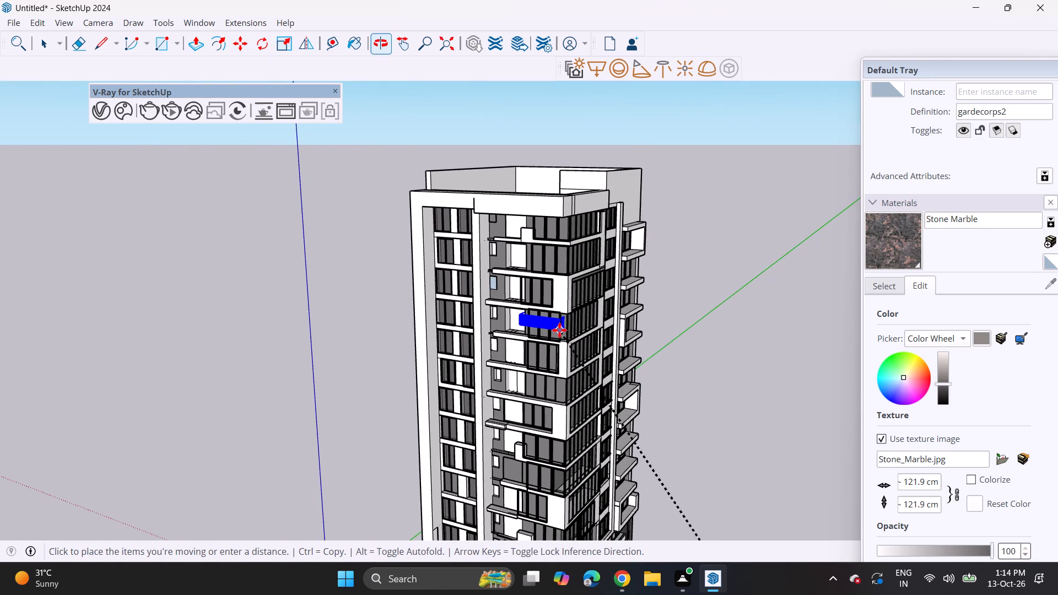
scroll(526, 270, up, 2)
scroll(525, 215, up, 6)
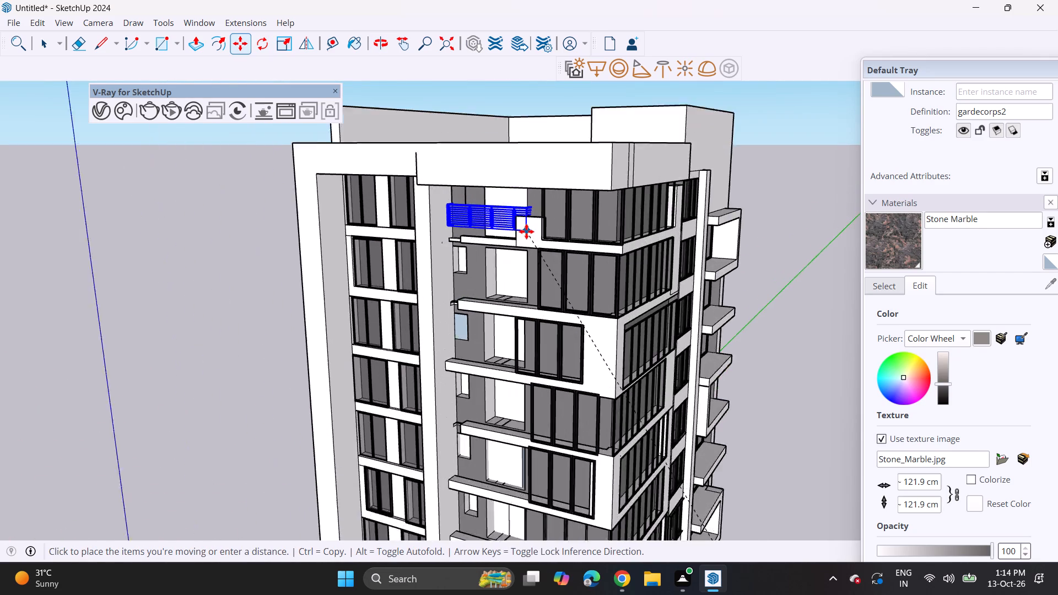
scroll(526, 231, up, 11)
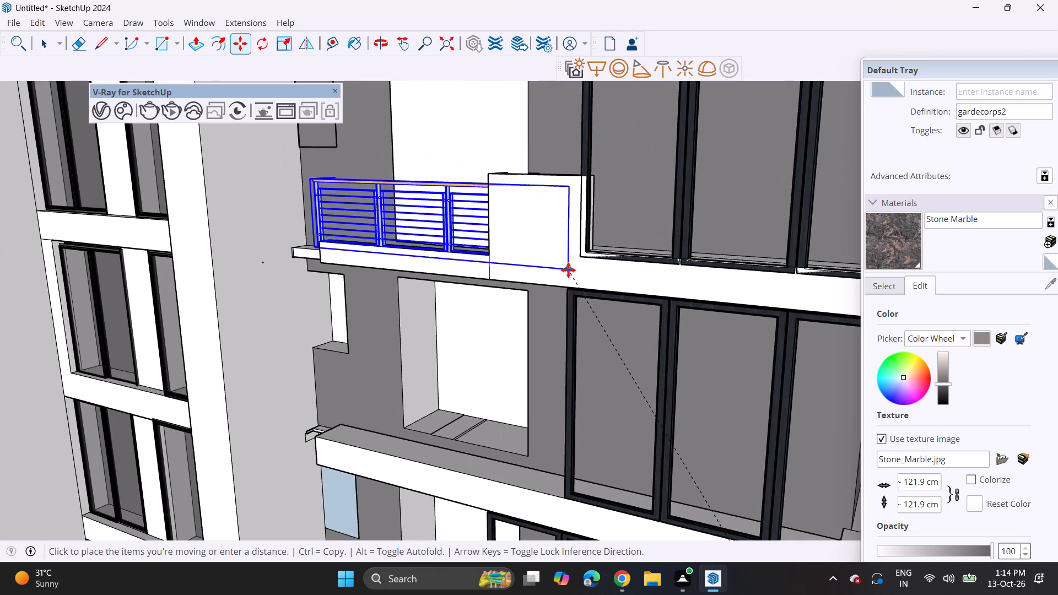
click(577, 262)
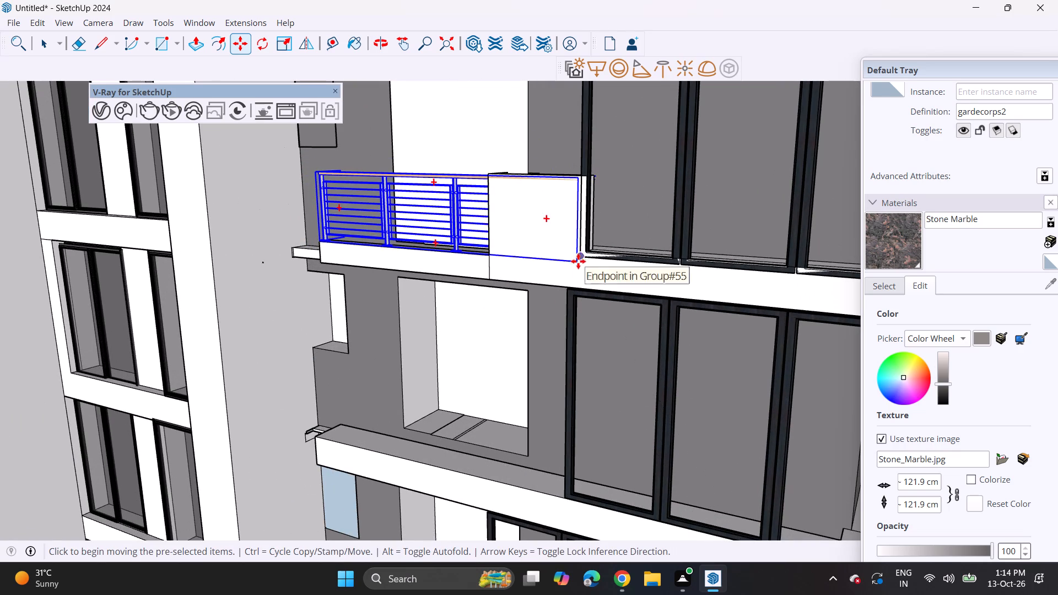
Copy the railing straight down onto each of the next three balcony slabs below the top floor.
click(577, 264)
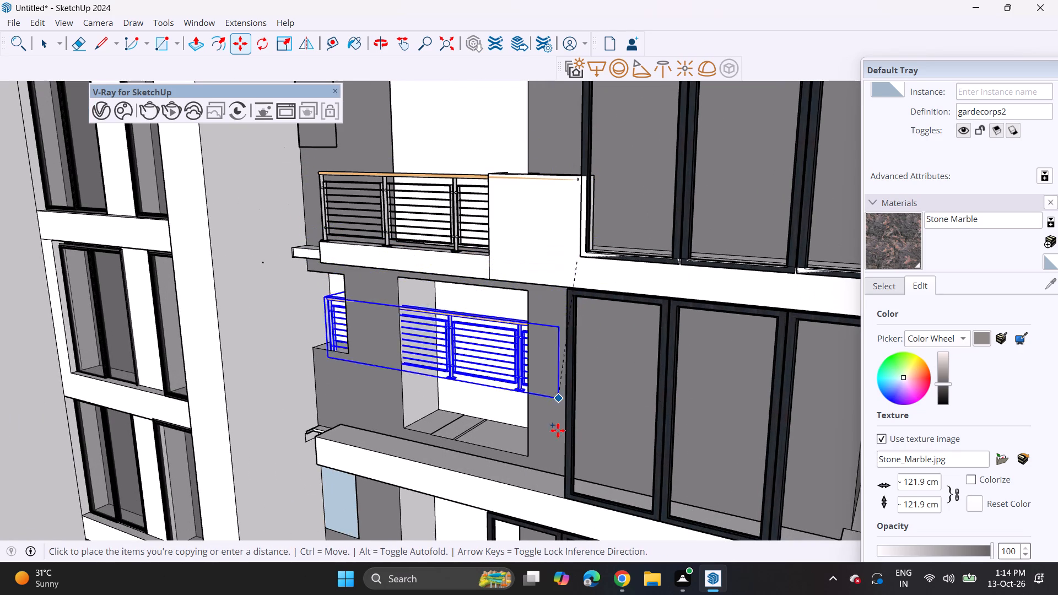
middle_drag(563, 465, 503, 302)
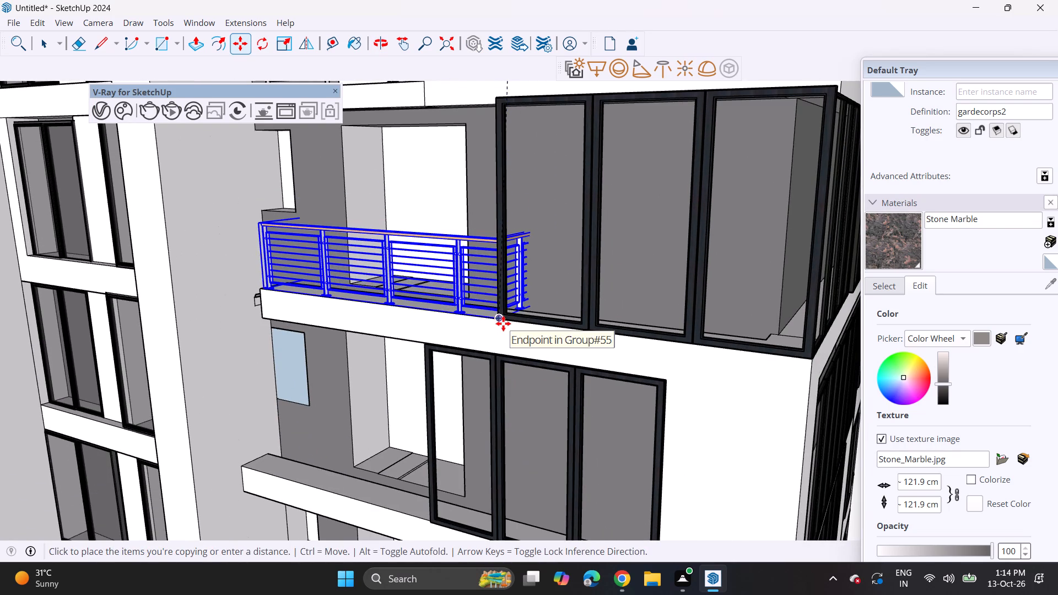
click(503, 323)
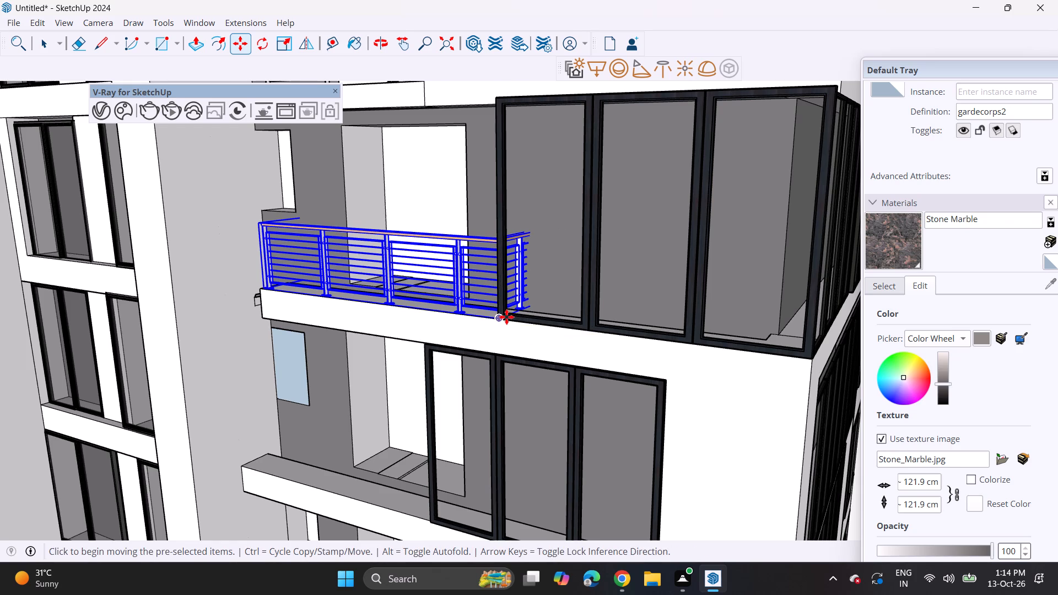
click(506, 317)
shift+middle_drag(517, 396, 503, 198)
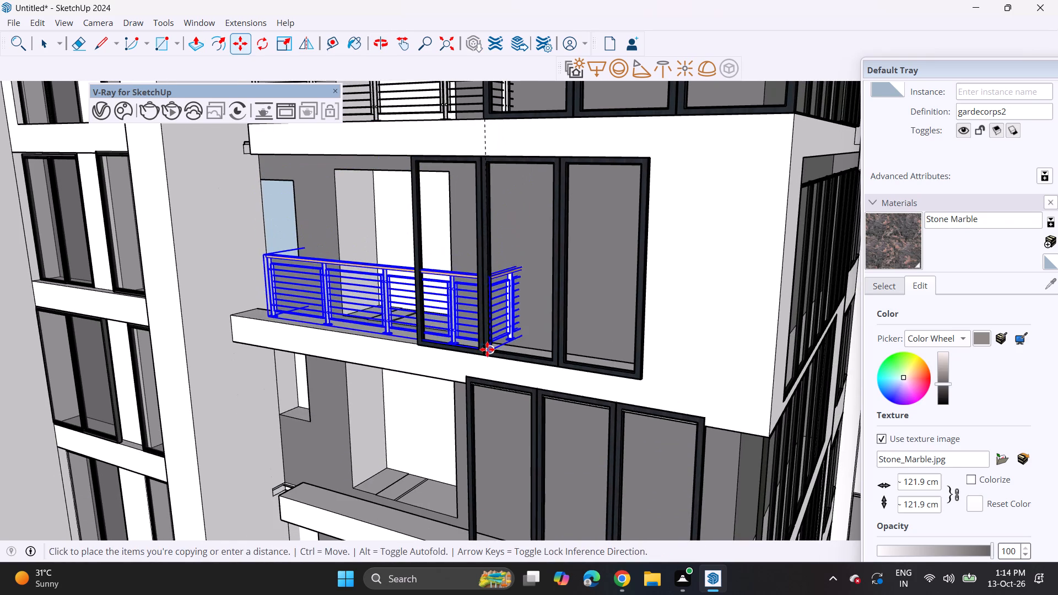
click(466, 347)
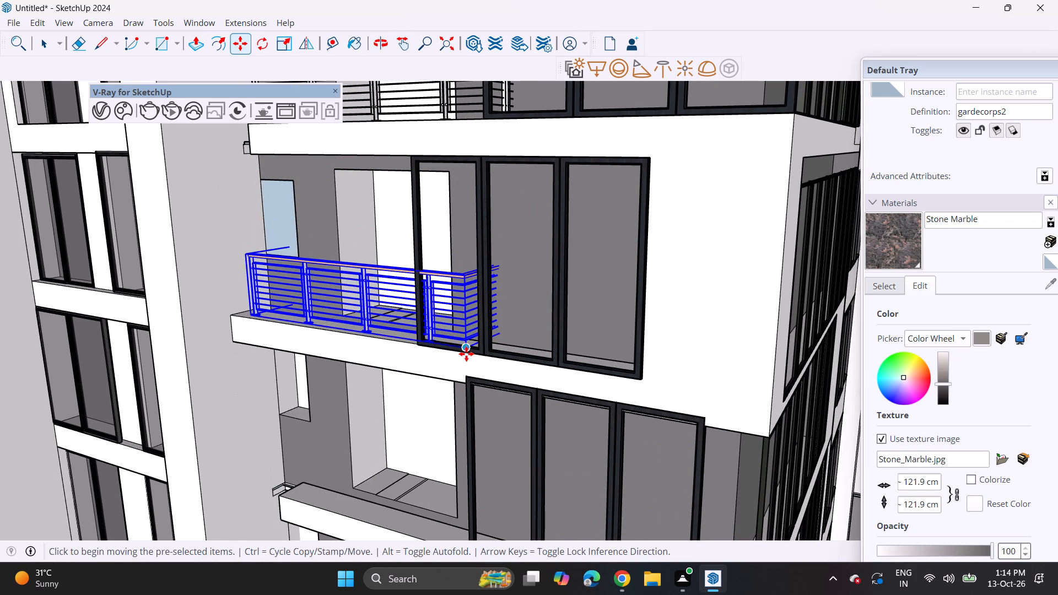
click(466, 354)
shift+middle_drag(464, 424, 460, 256)
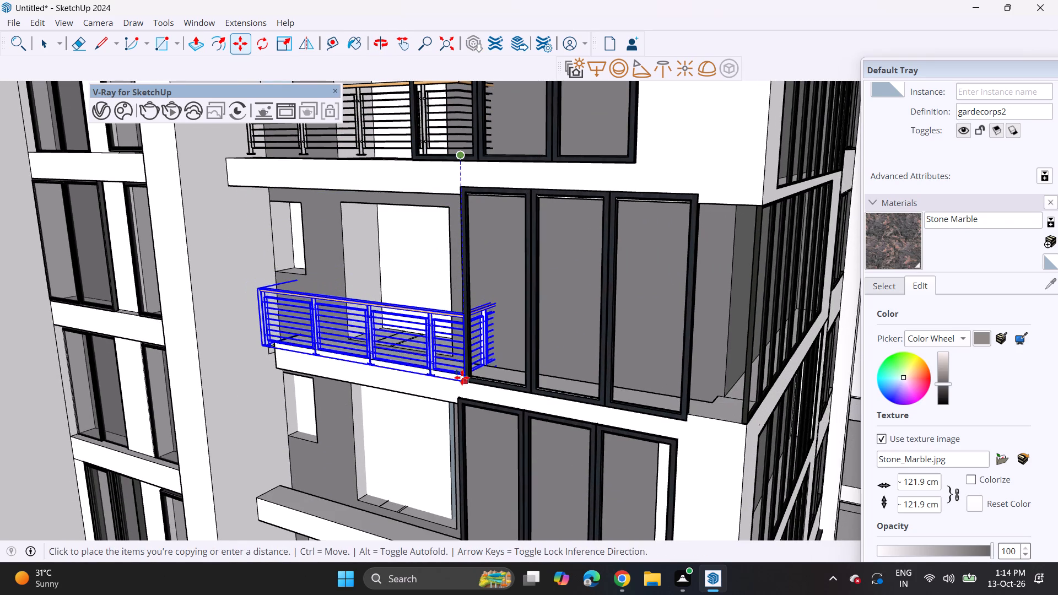
click(473, 371)
Copy the railing down onto the following four balcony slabs, ending at the one with the white block.
click(466, 376)
shift+middle_drag(465, 410, 465, 306)
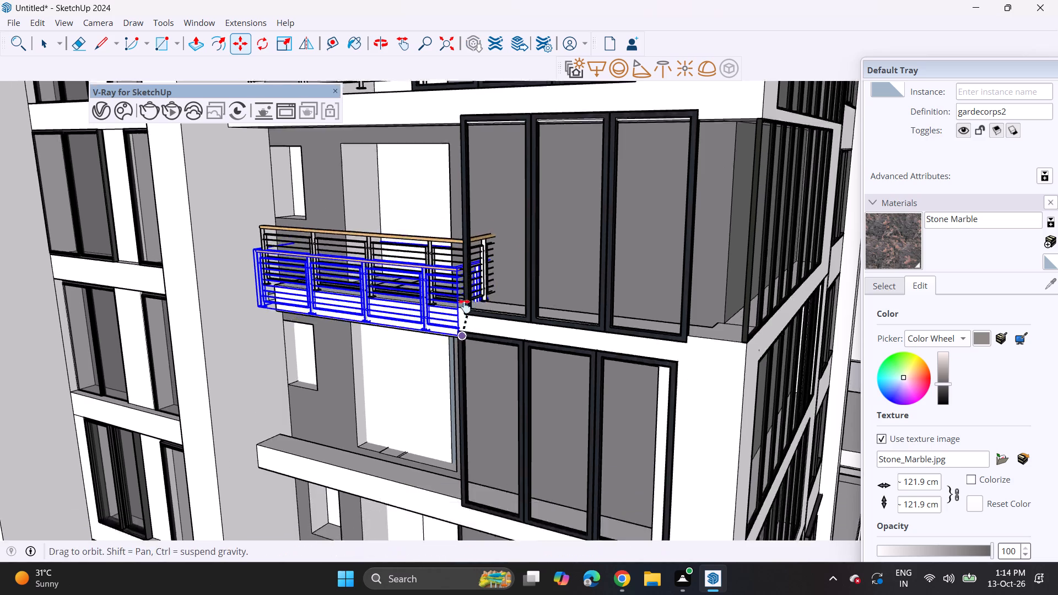
shift+middle_drag(465, 306, 461, 234)
click(460, 394)
click(461, 408)
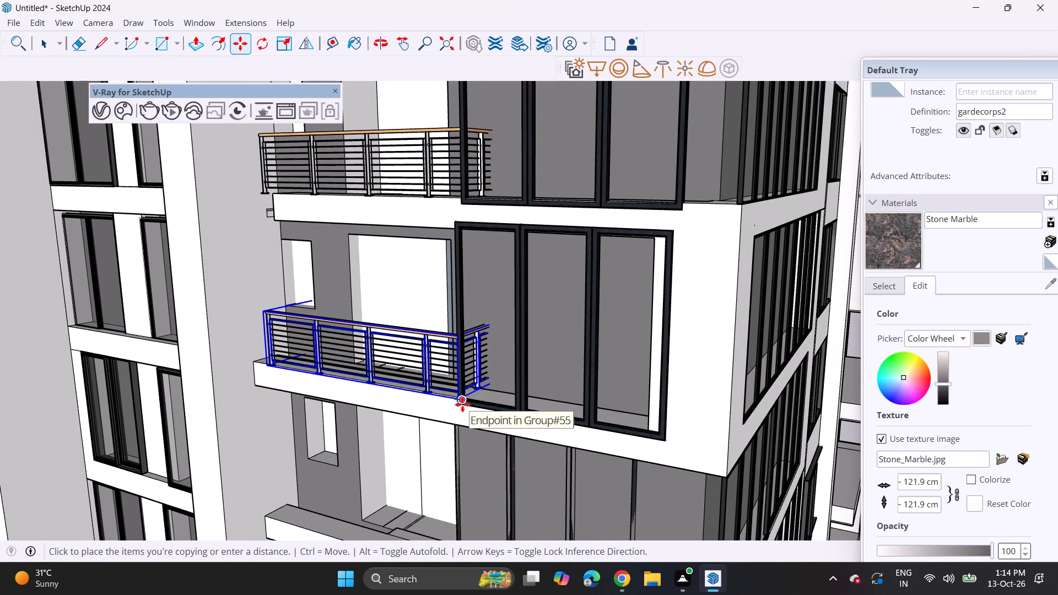
shift+middle_drag(471, 416, 455, 192)
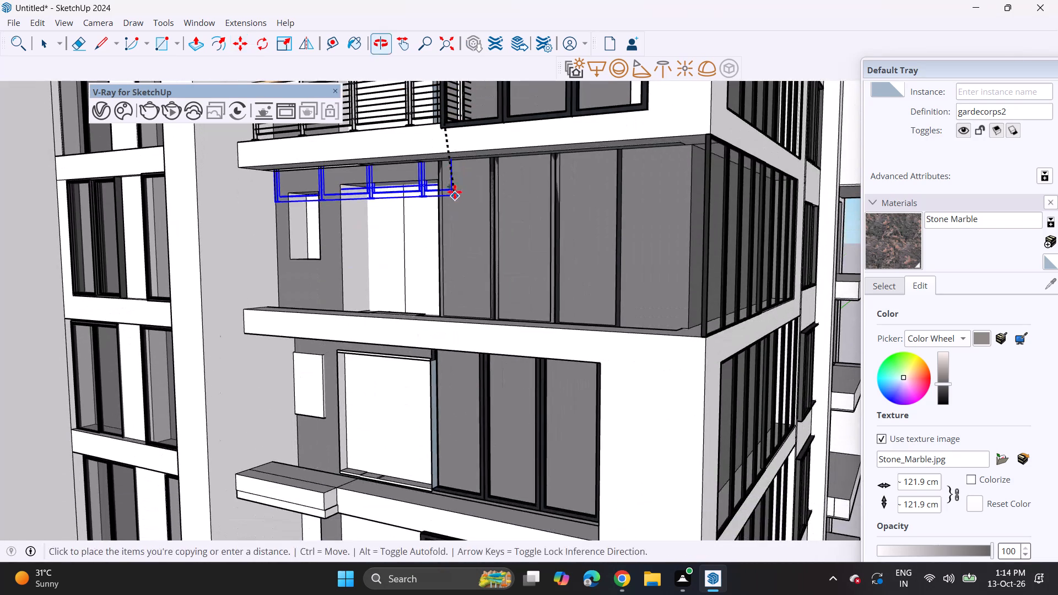
click(451, 322)
click(446, 328)
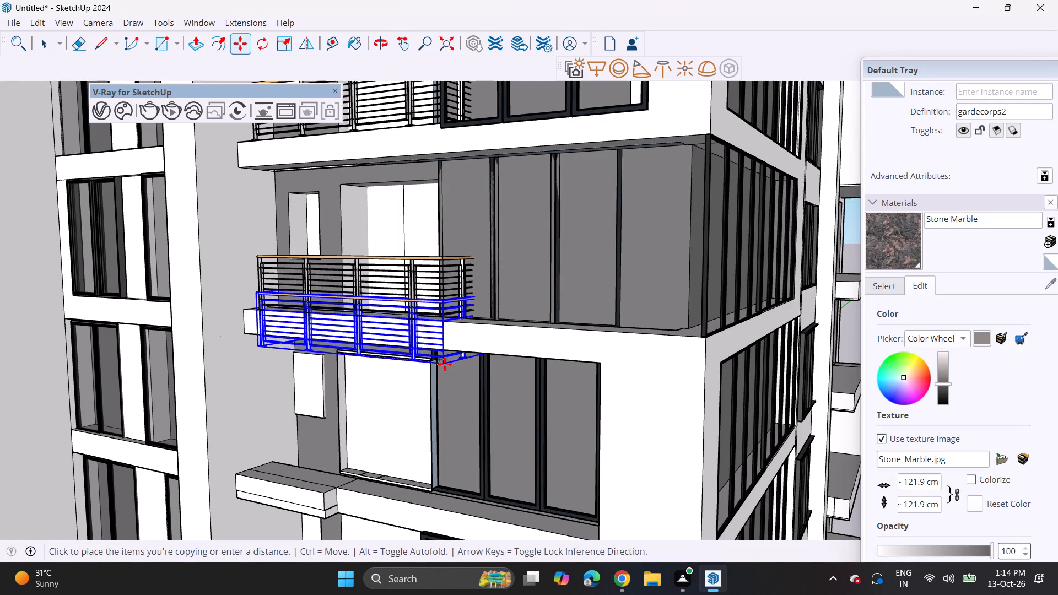
shift+middle_drag(447, 401, 447, 228)
click(436, 317)
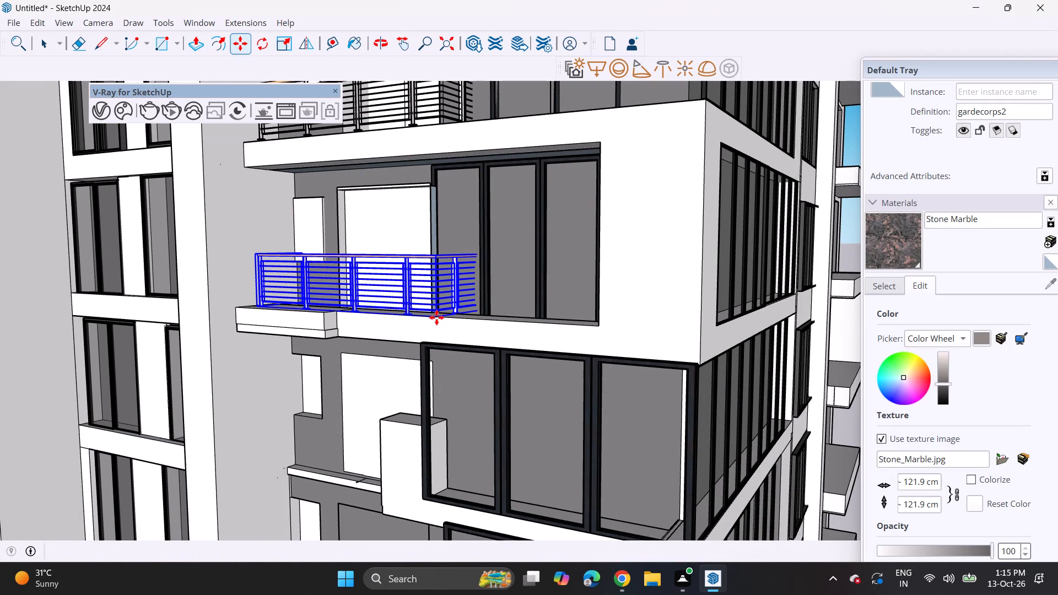
click(444, 316)
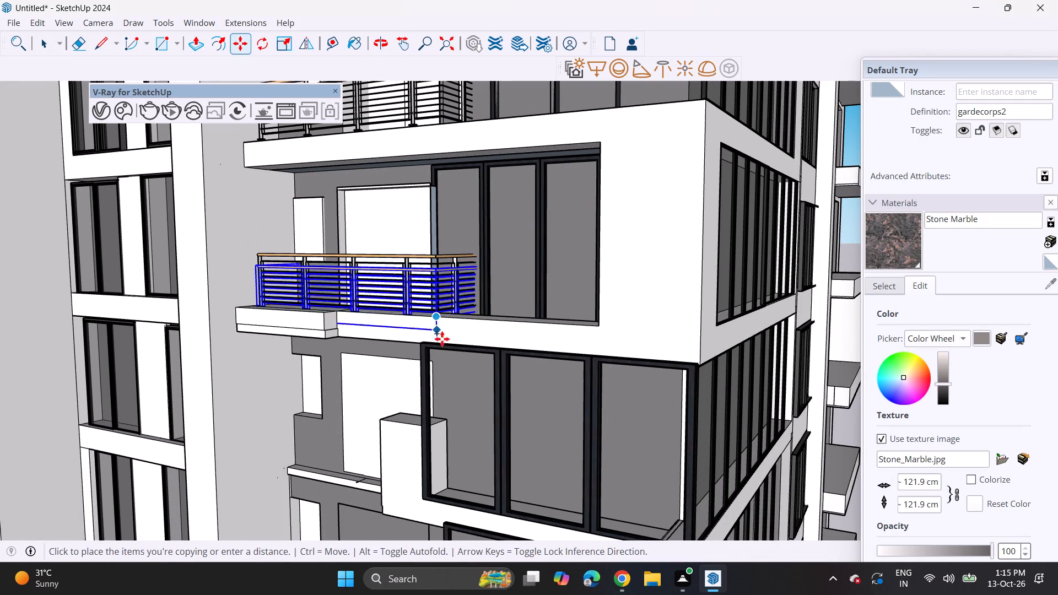
shift+middle_drag(440, 377, 440, 308)
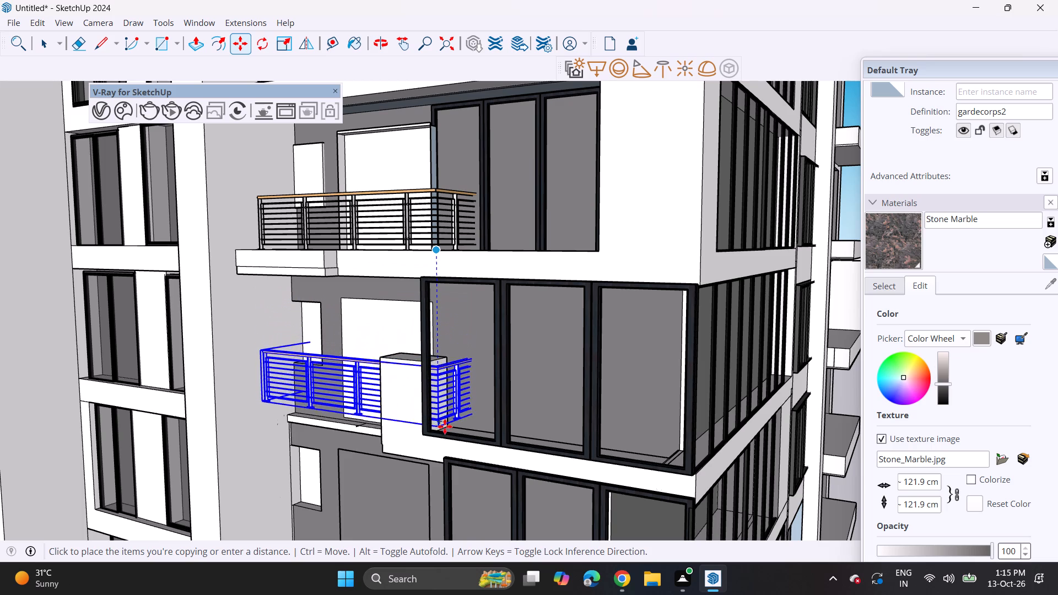
click(446, 445)
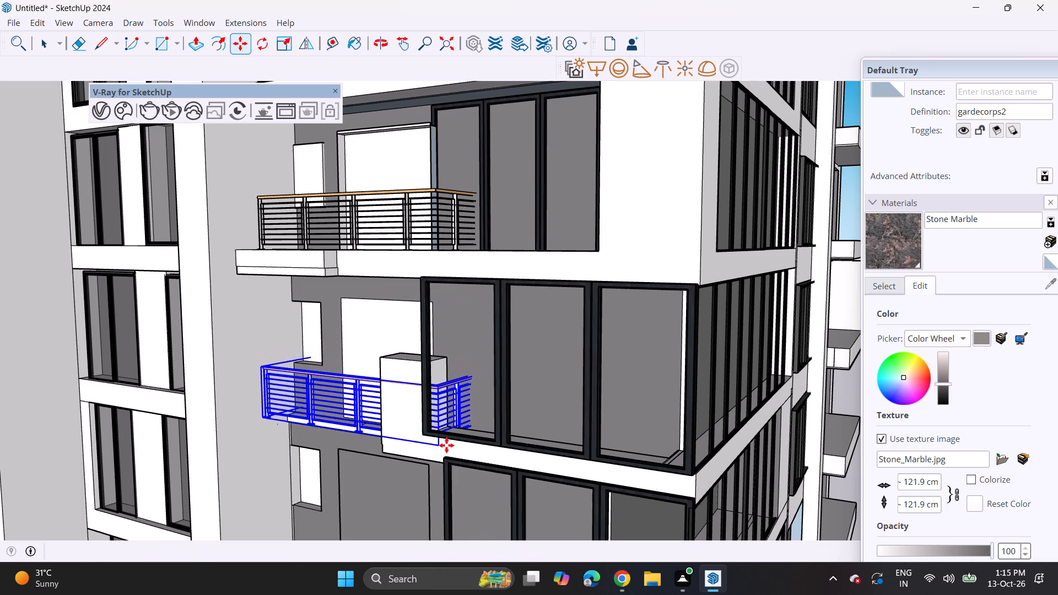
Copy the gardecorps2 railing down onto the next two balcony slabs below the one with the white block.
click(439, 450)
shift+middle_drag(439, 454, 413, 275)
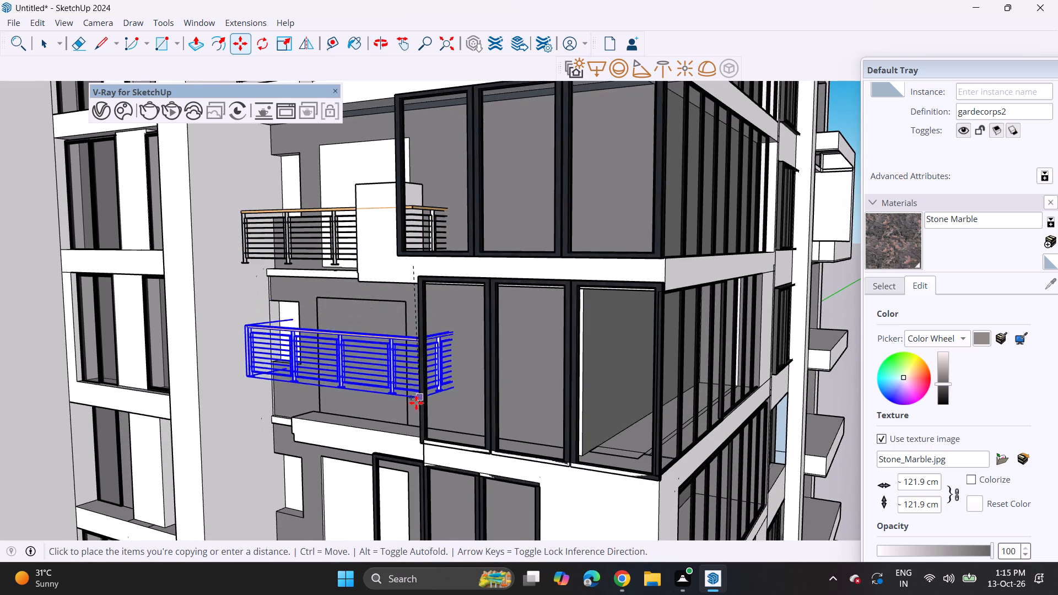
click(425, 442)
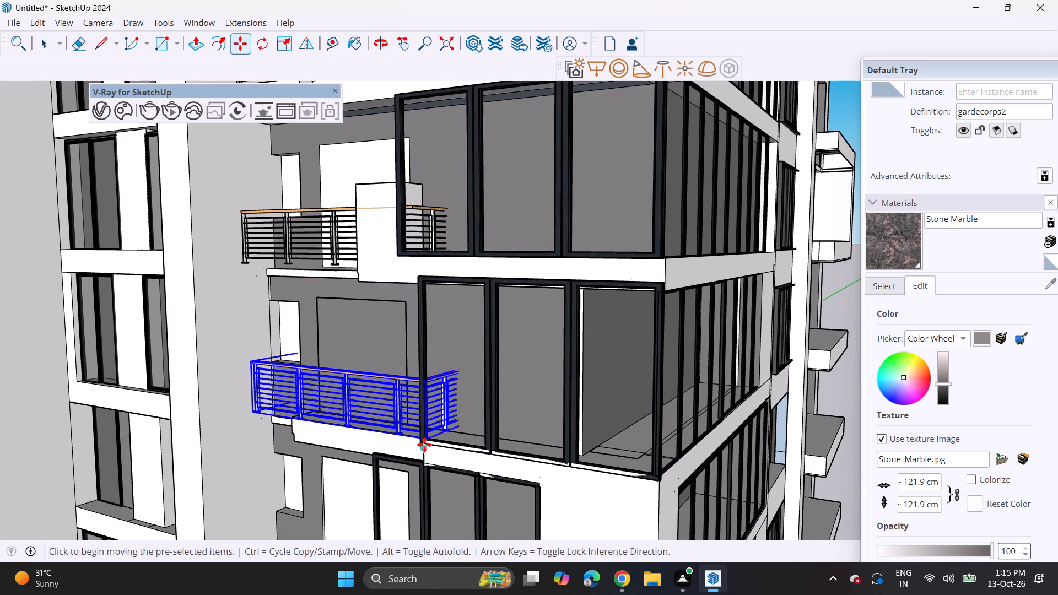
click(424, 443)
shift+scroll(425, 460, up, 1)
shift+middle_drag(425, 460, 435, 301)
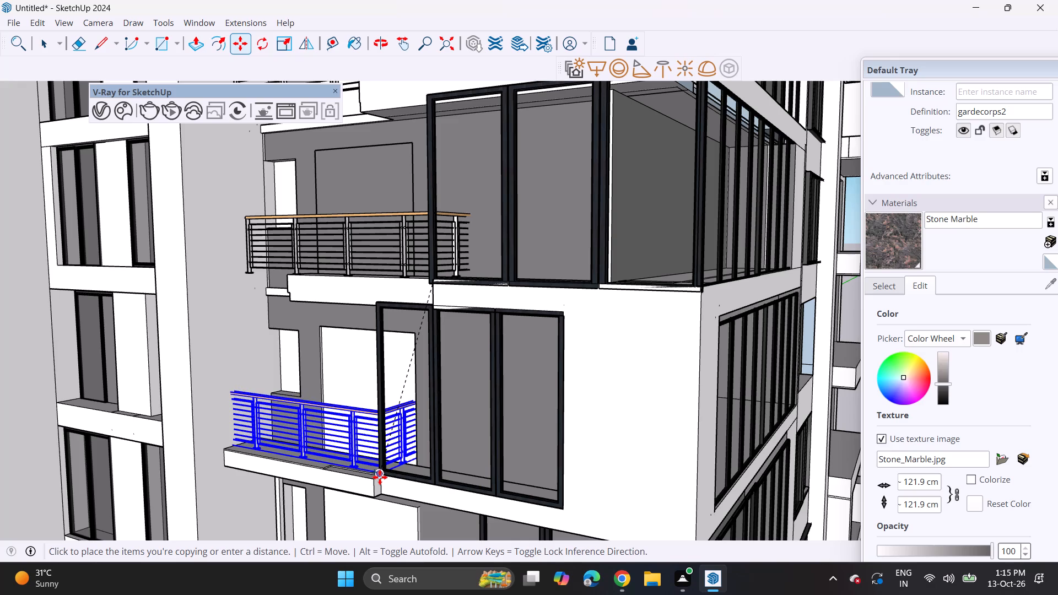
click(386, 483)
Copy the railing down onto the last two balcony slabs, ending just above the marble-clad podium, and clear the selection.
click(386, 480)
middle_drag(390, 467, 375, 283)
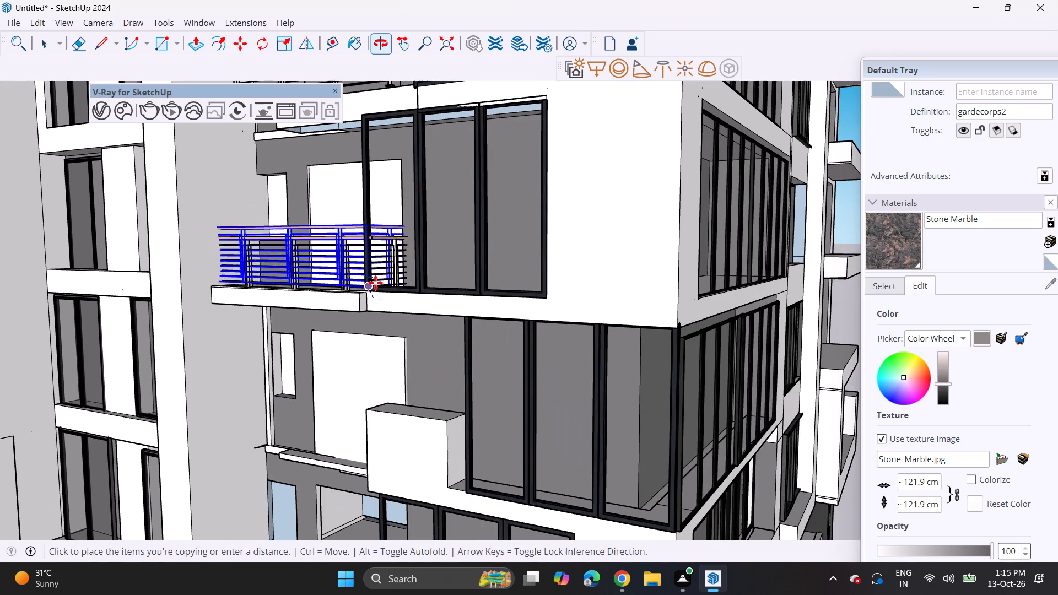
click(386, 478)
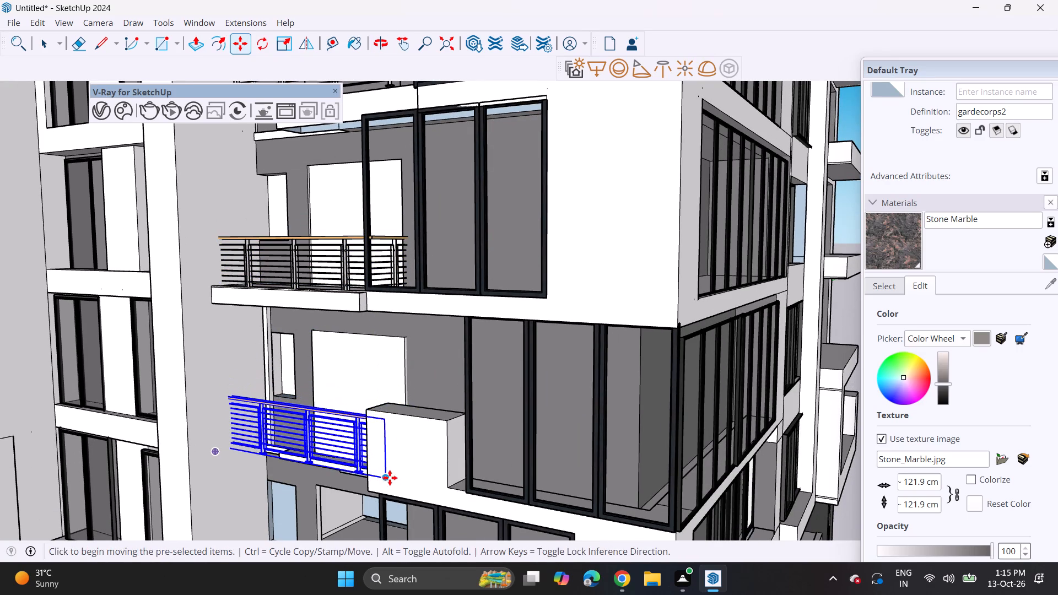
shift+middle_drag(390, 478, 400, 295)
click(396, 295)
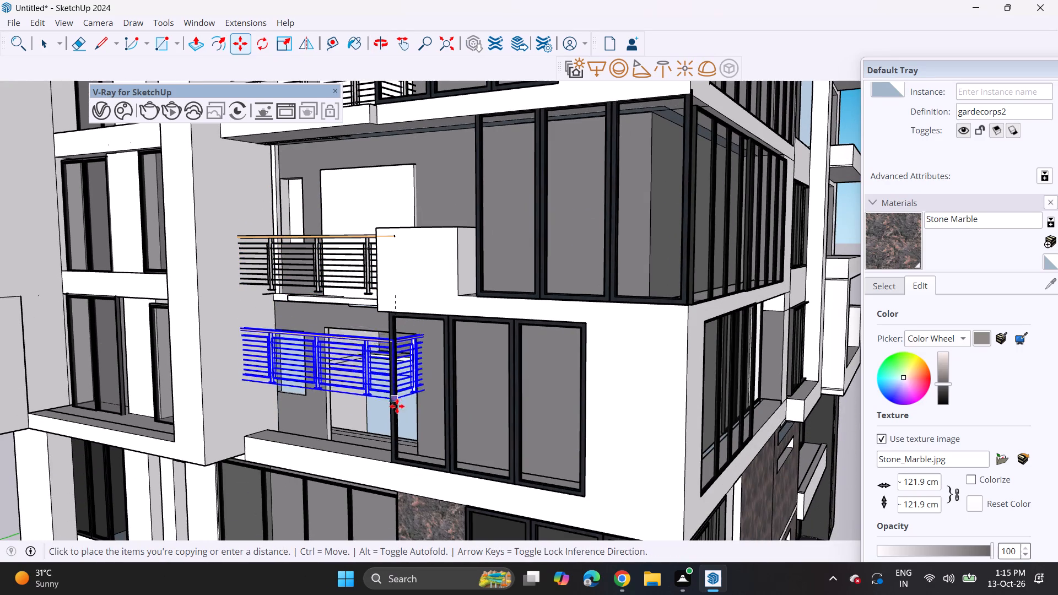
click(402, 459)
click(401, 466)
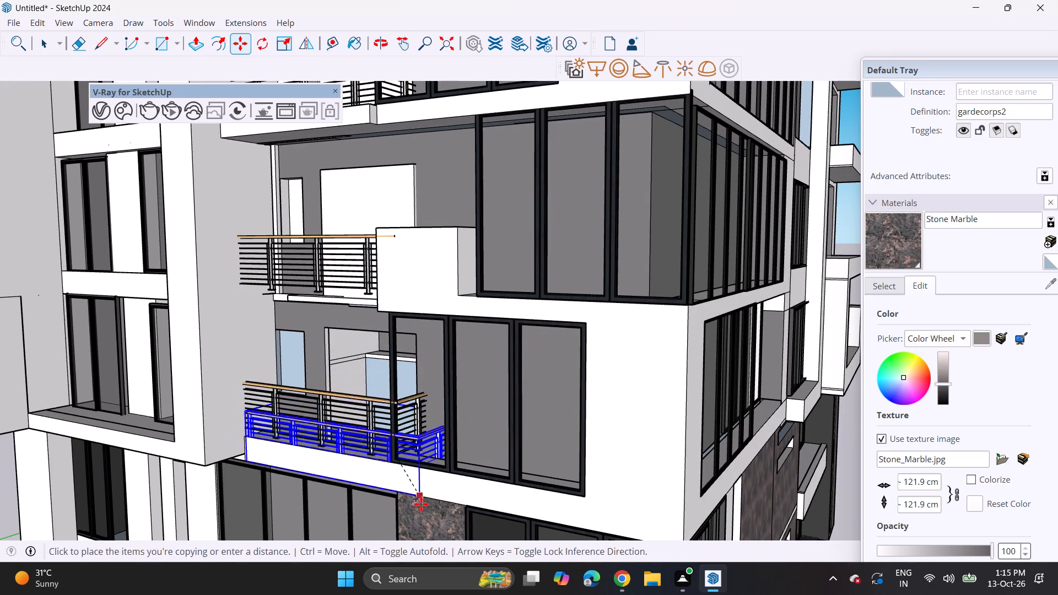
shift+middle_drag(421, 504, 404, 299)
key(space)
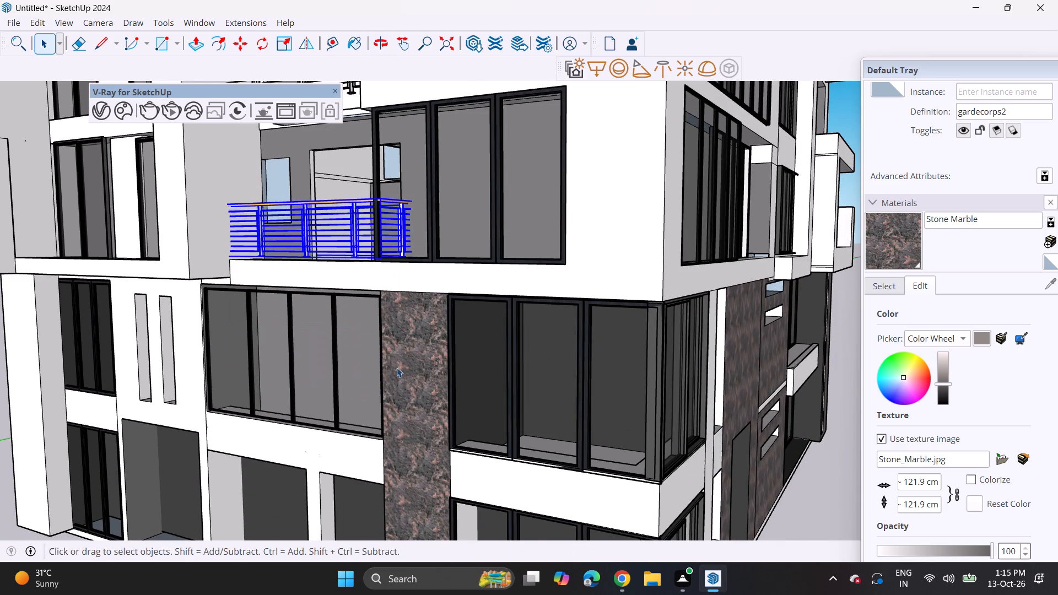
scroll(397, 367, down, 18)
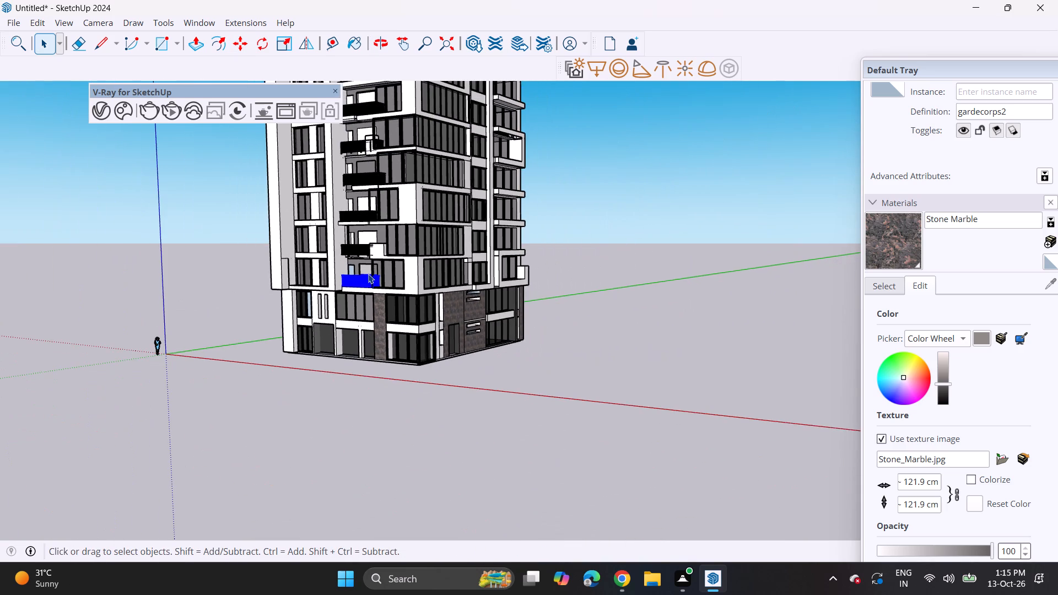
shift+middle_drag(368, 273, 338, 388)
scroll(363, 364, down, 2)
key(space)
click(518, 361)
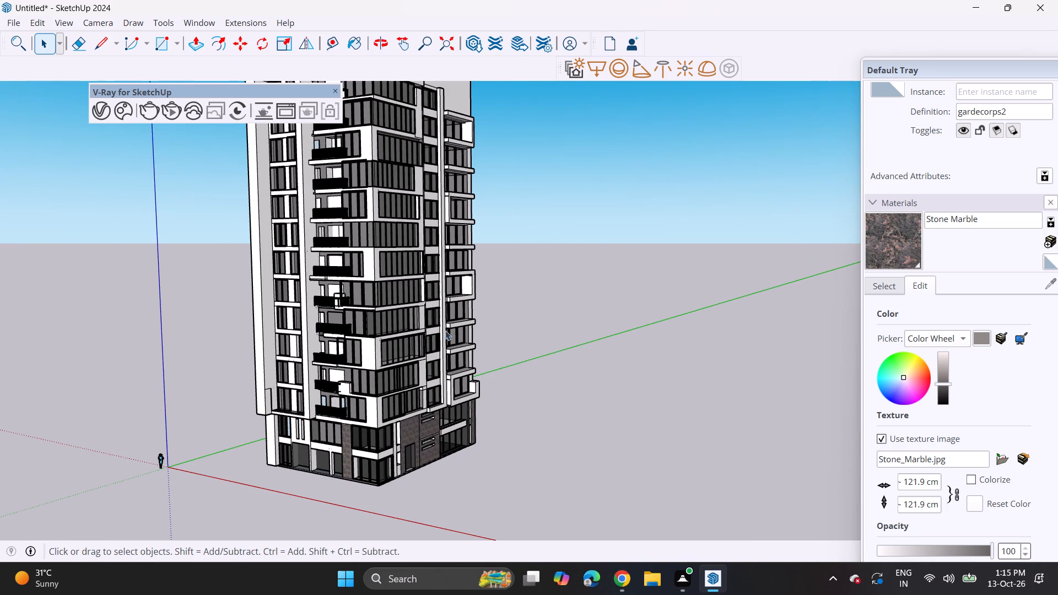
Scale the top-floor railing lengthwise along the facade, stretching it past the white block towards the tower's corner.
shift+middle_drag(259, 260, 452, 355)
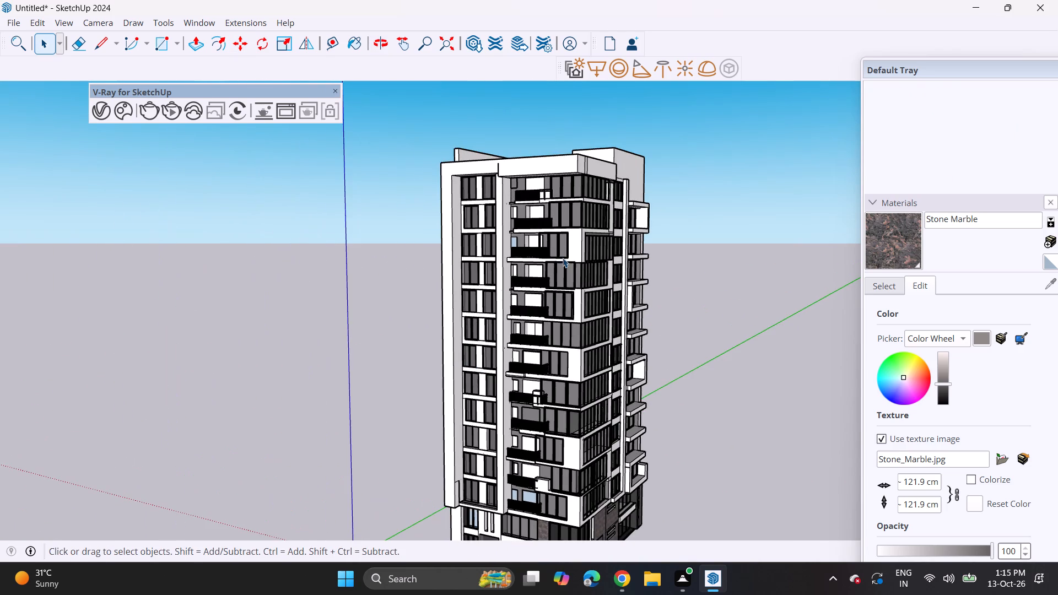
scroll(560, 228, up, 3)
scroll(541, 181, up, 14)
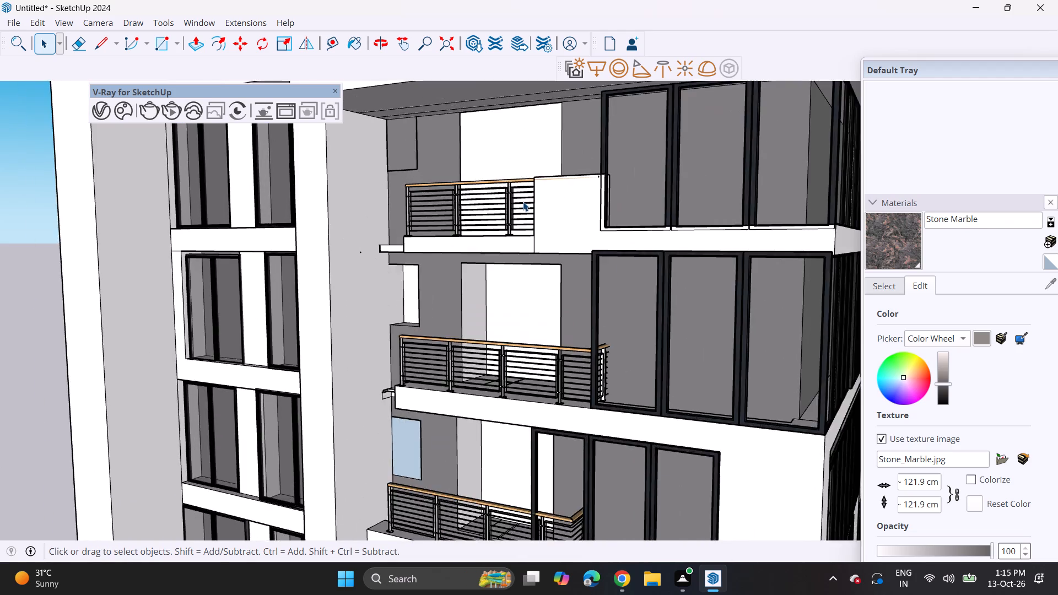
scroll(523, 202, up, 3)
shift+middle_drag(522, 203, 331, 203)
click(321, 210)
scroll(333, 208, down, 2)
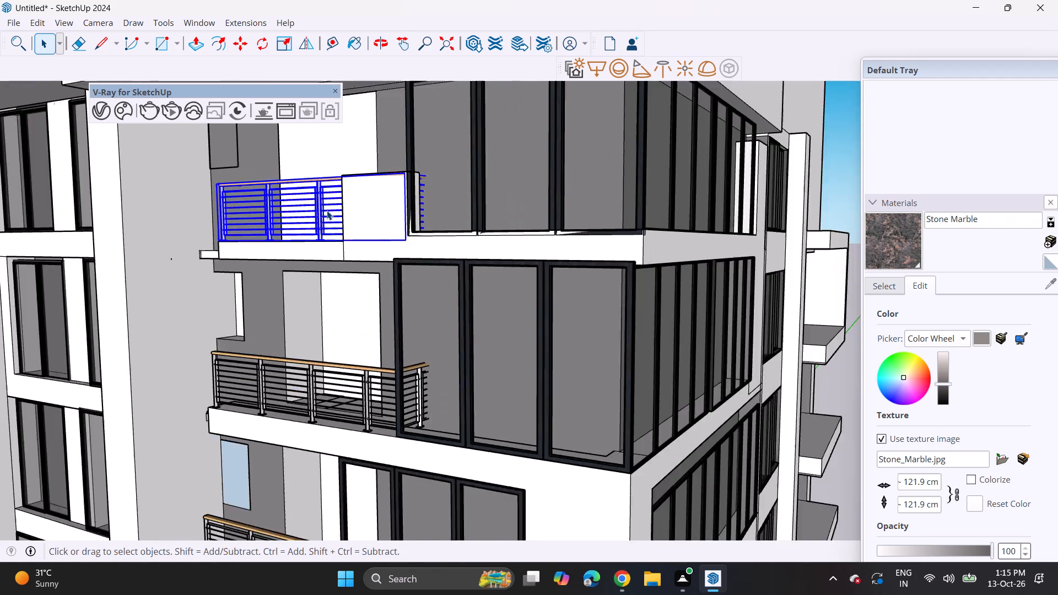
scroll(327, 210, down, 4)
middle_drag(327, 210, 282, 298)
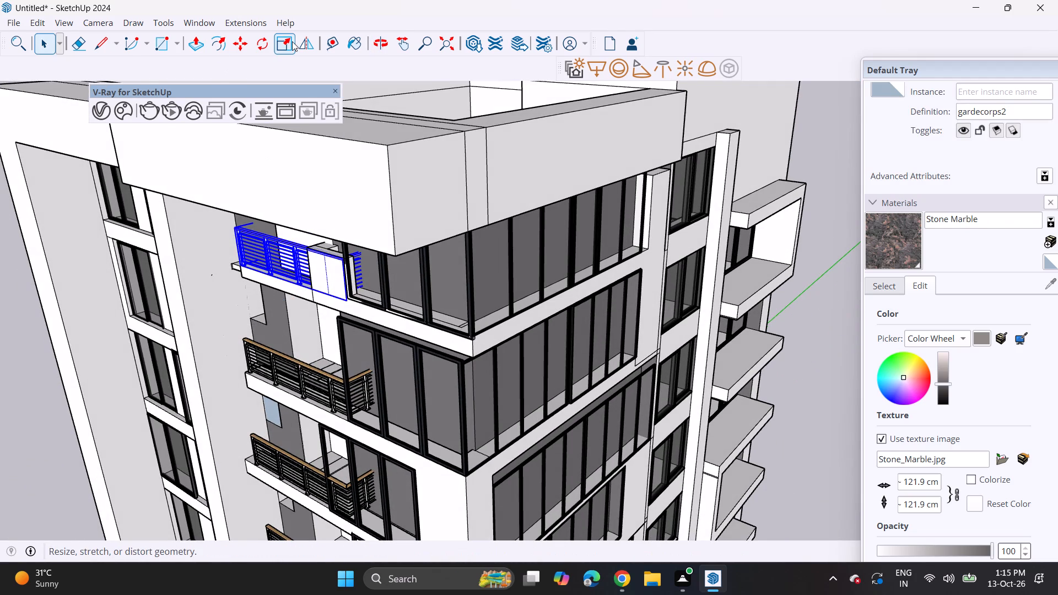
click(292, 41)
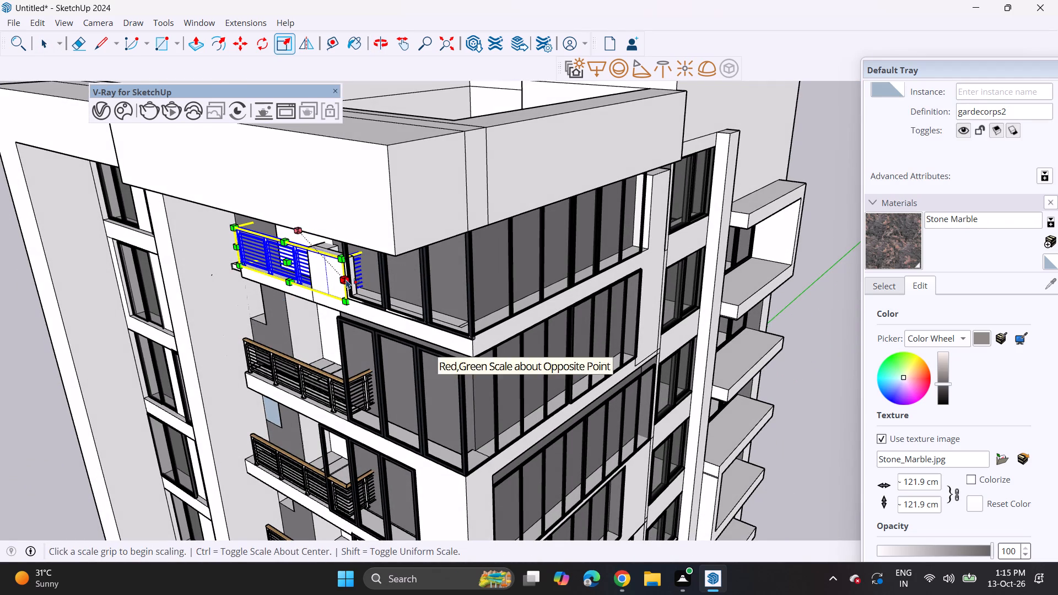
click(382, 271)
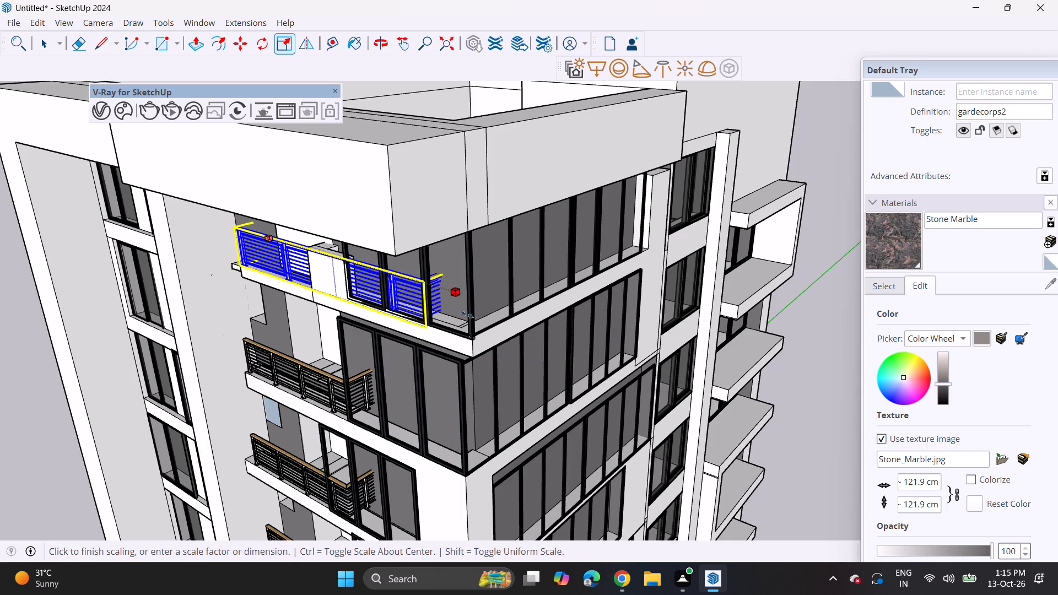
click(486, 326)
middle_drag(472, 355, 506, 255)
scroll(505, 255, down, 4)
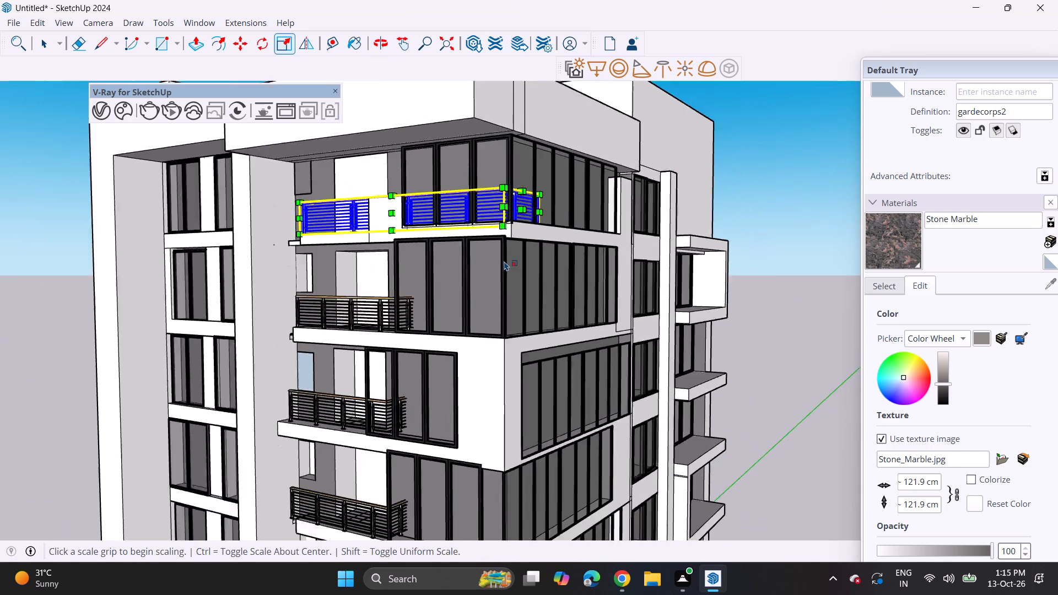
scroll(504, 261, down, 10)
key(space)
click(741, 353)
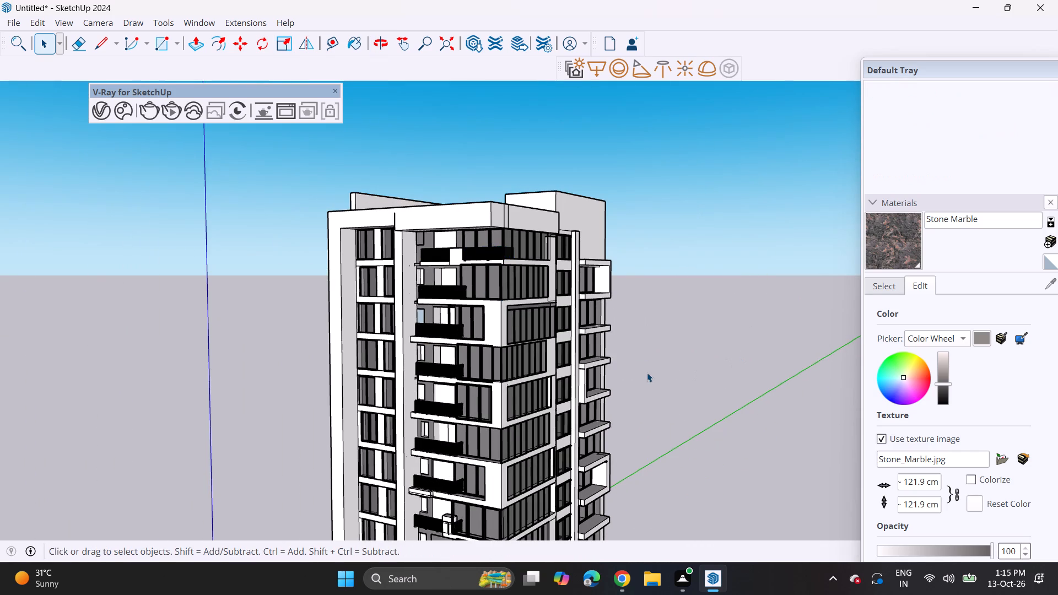
Undo the railing stretch, all the balcony copies and the move onto the tower, back to the single railing on the ground.
shift+middle_drag(640, 363, 525, 221)
scroll(525, 221, down, 5)
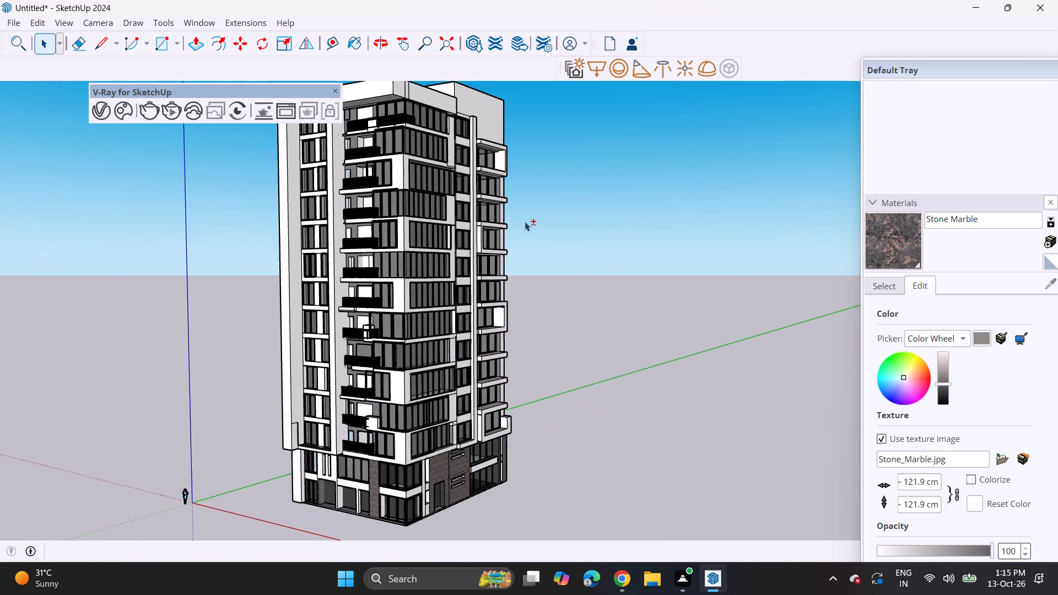
key(ctrl+z)
key(ctrl+z)
key(ctrl+z)
key(ctrl+z)
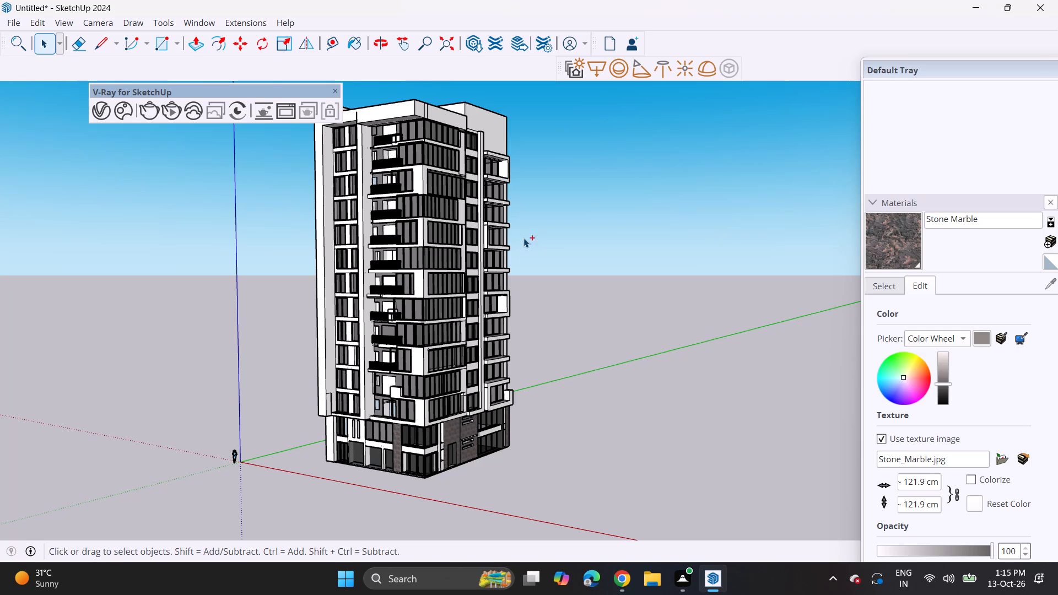
key(ctrl+z)
key(ctrl+z)
key(ctrl+z)
key(ctrl+z)
key(ctrl+z)
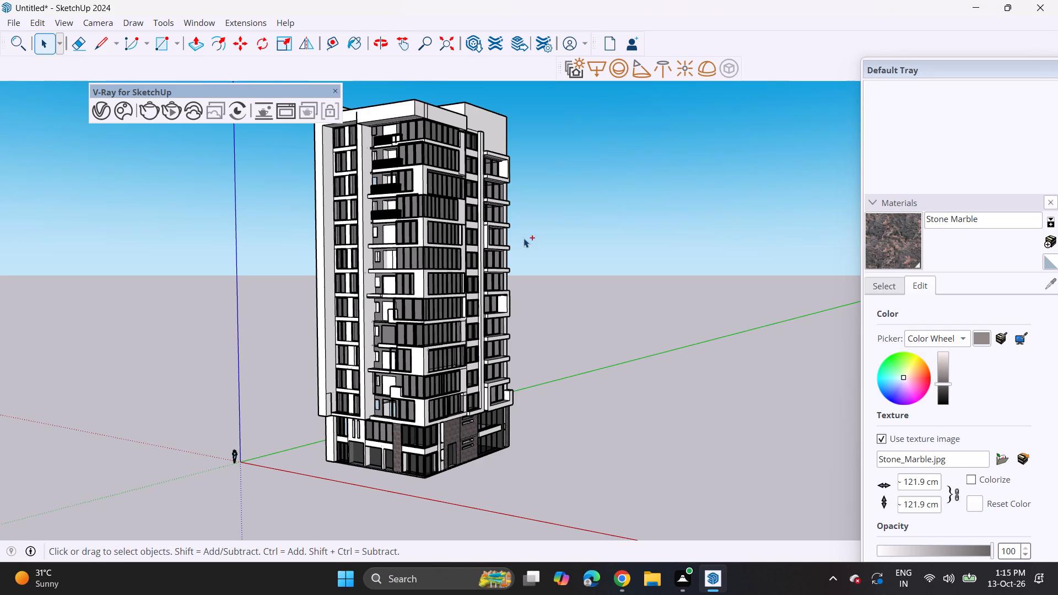
key(ctrl+z)
key(ctrl+z)
key(ctrl+z)
key(z)
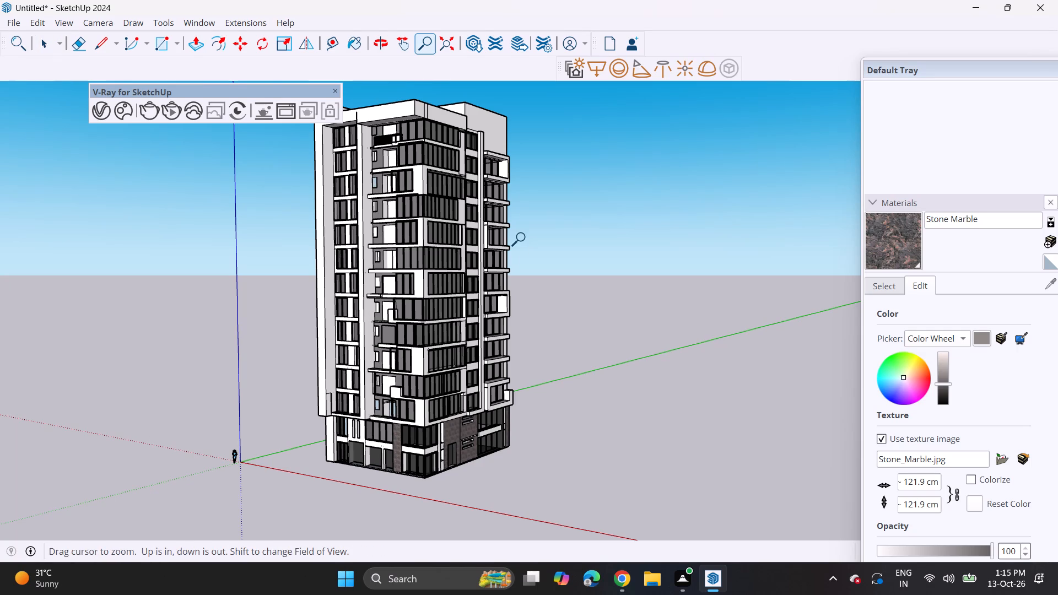
key(ctrl+z)
Import the Glass+Railing (2) model from the Downloads folder.
click(15, 26)
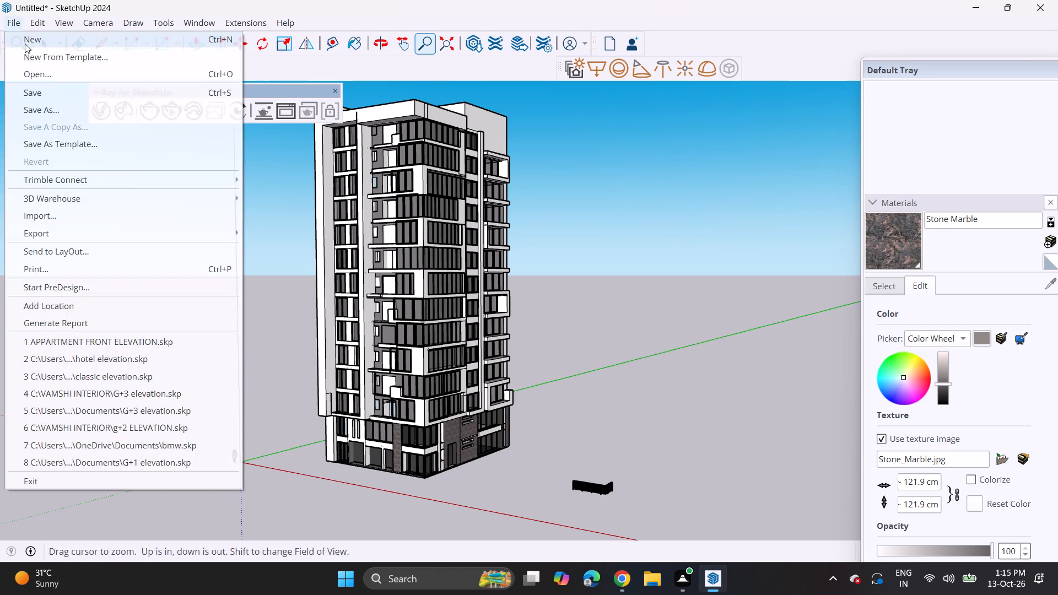
click(71, 213)
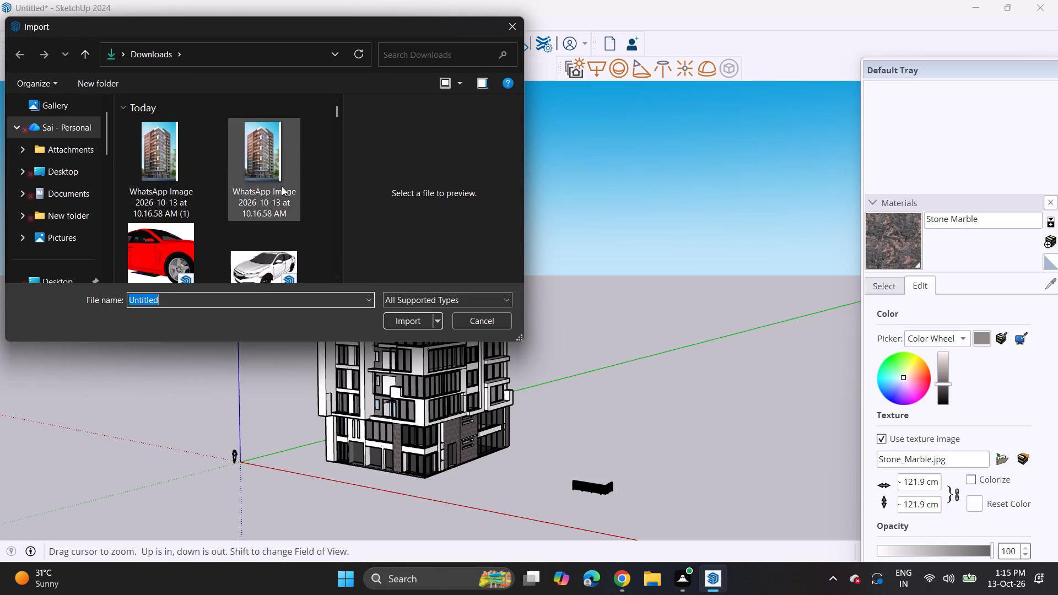
scroll(282, 186, down, 20)
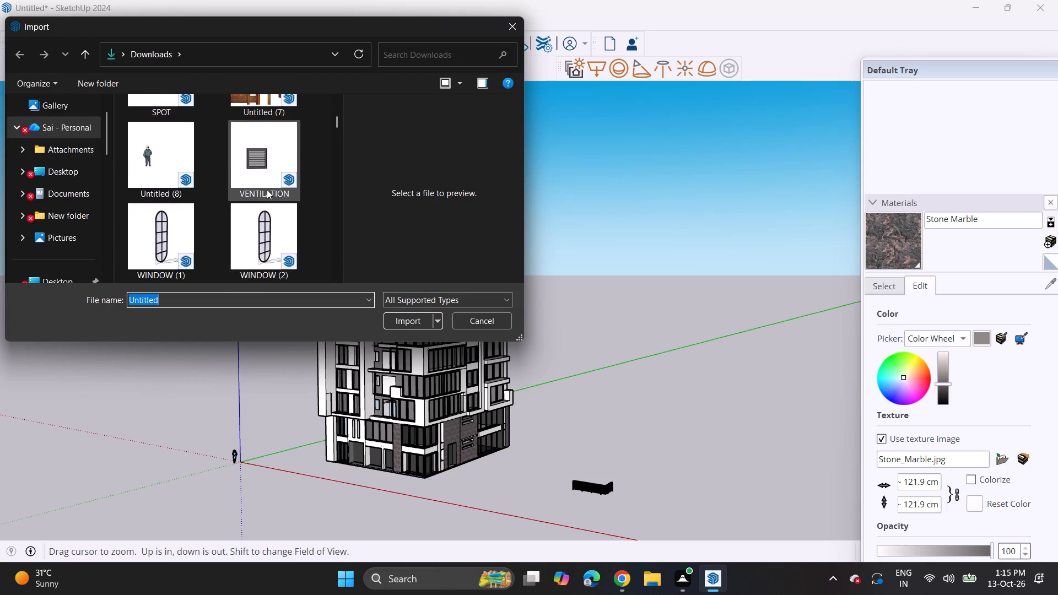
scroll(267, 190, down, 15)
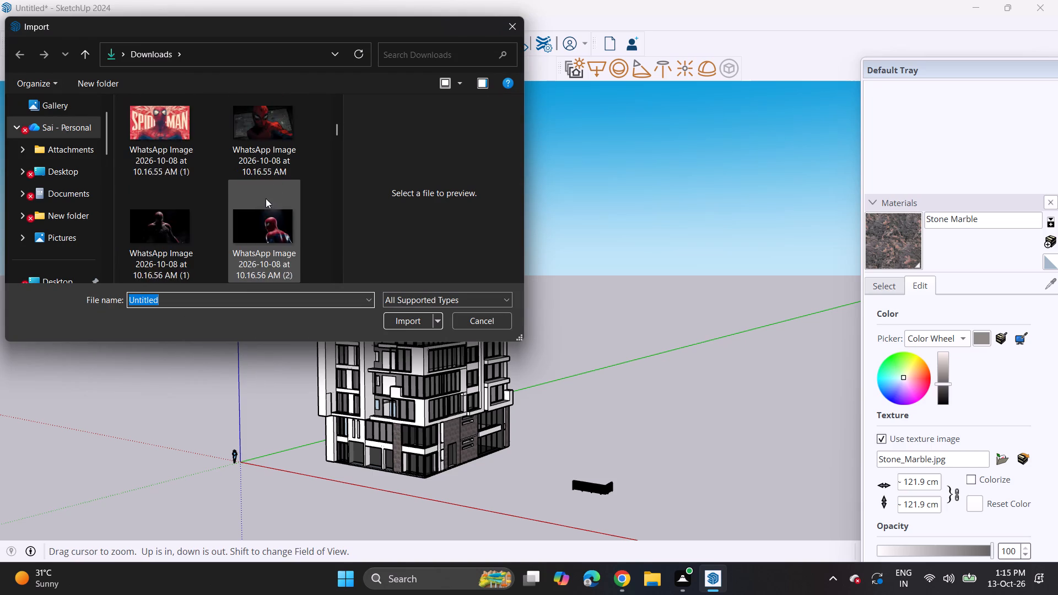
scroll(266, 198, down, 6)
scroll(266, 198, up, 3)
scroll(266, 198, down, 14)
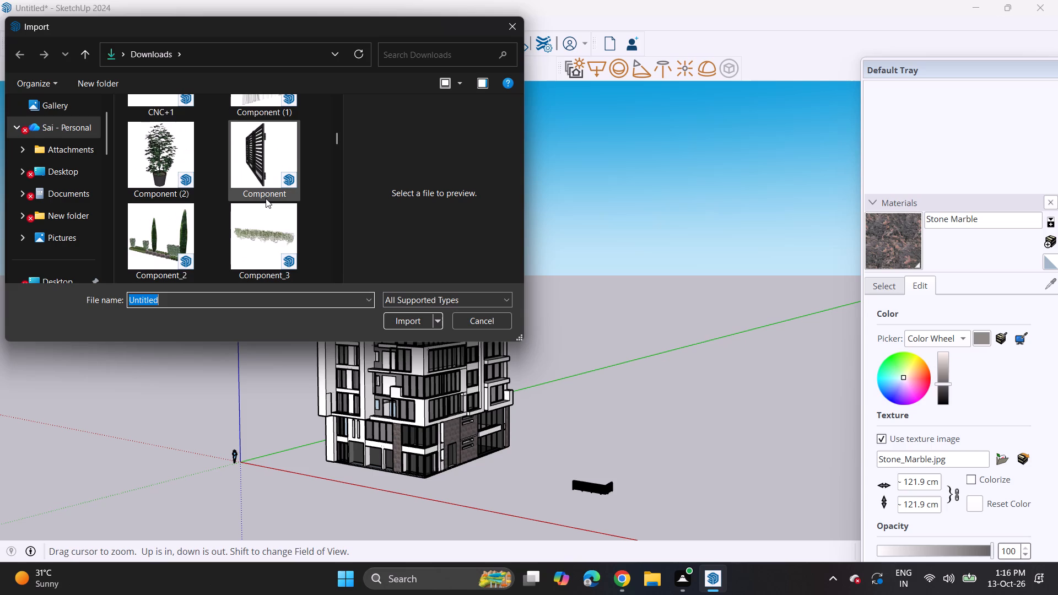
scroll(266, 198, down, 5)
scroll(266, 198, up, 2)
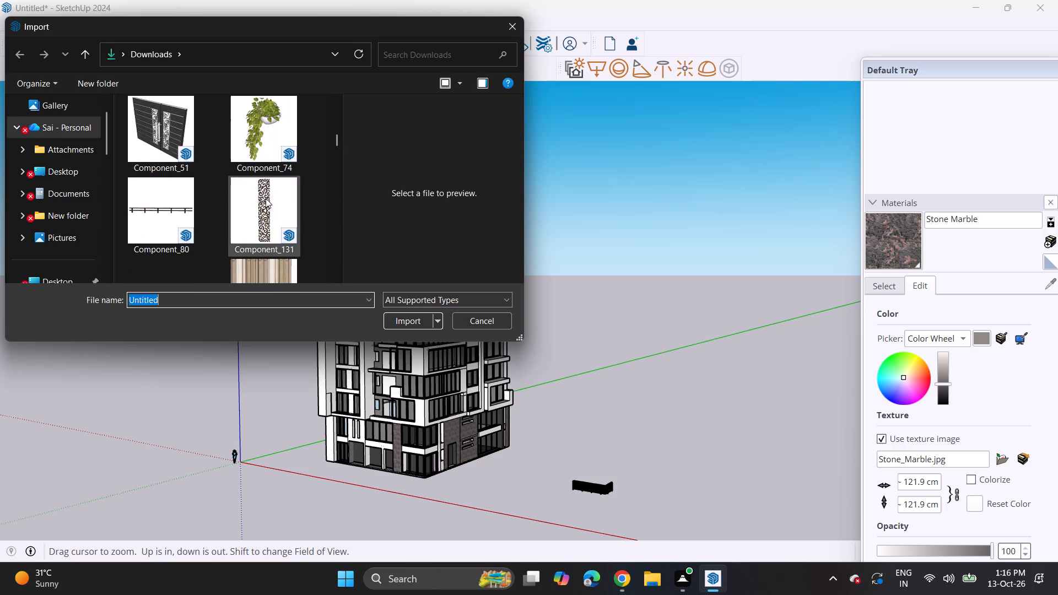
scroll(266, 198, down, 9)
click(268, 173)
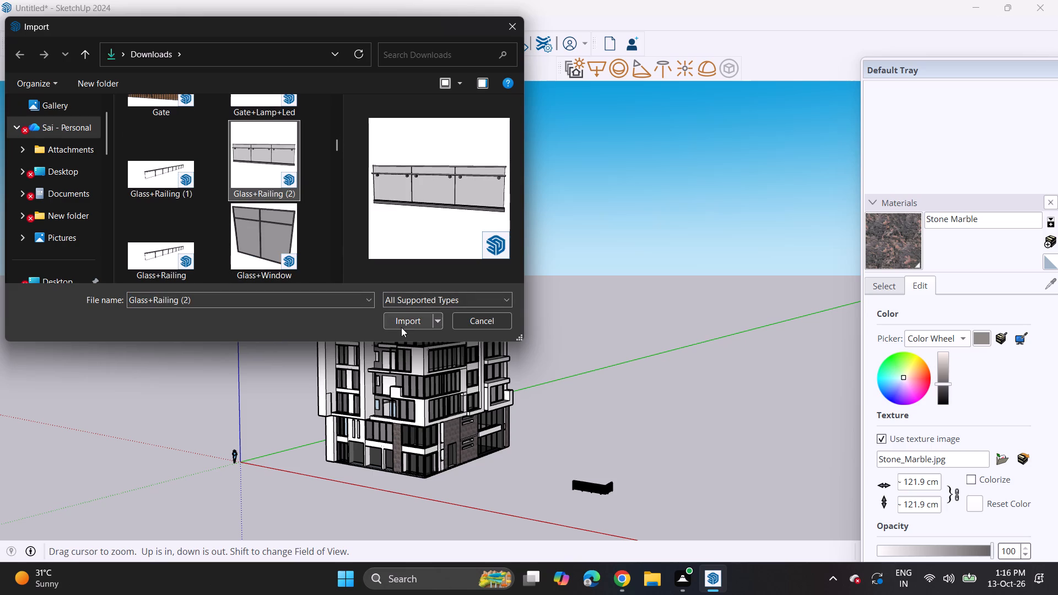
click(401, 327)
Place the imported glass railing on the top-floor balcony slab, starting at the slab's end beside the tall wall pier.
middle_drag(373, 196, 323, 321)
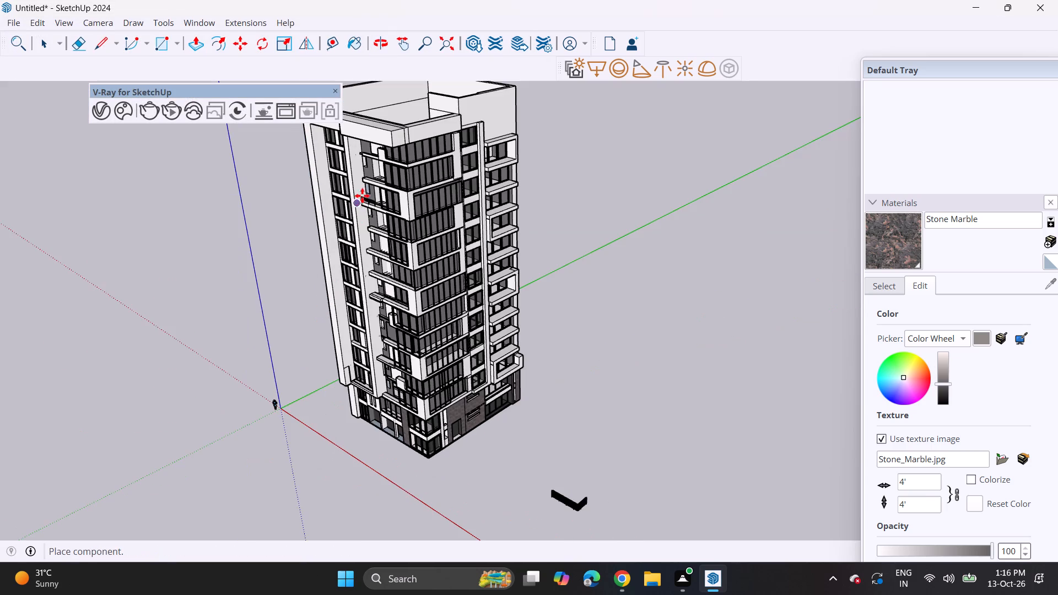
scroll(368, 170, up, 6)
middle_drag(370, 137, 382, 191)
scroll(382, 191, up, 3)
middle_drag(382, 191, 452, 132)
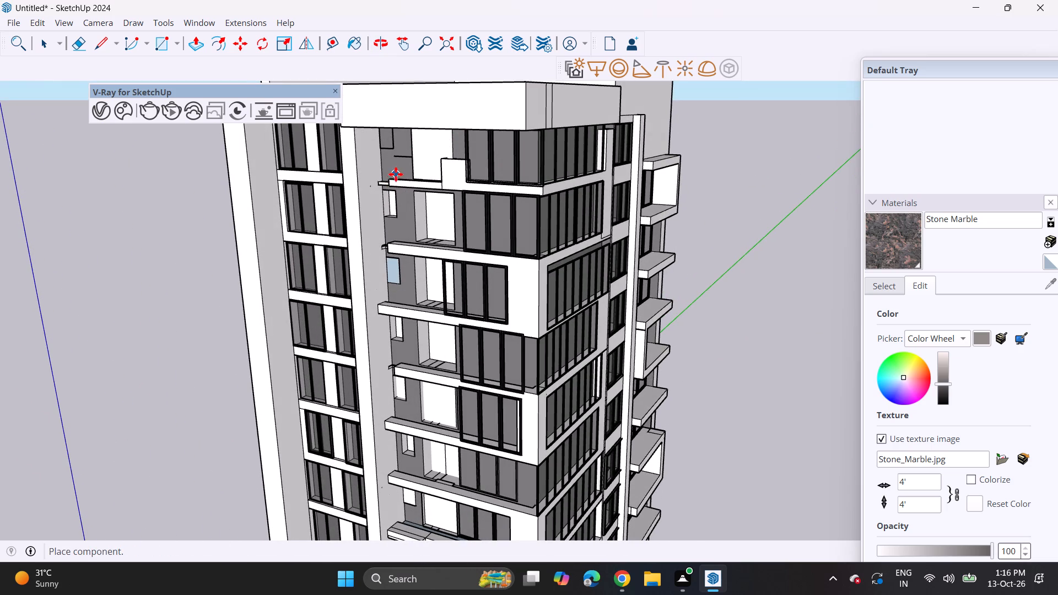
click(392, 177)
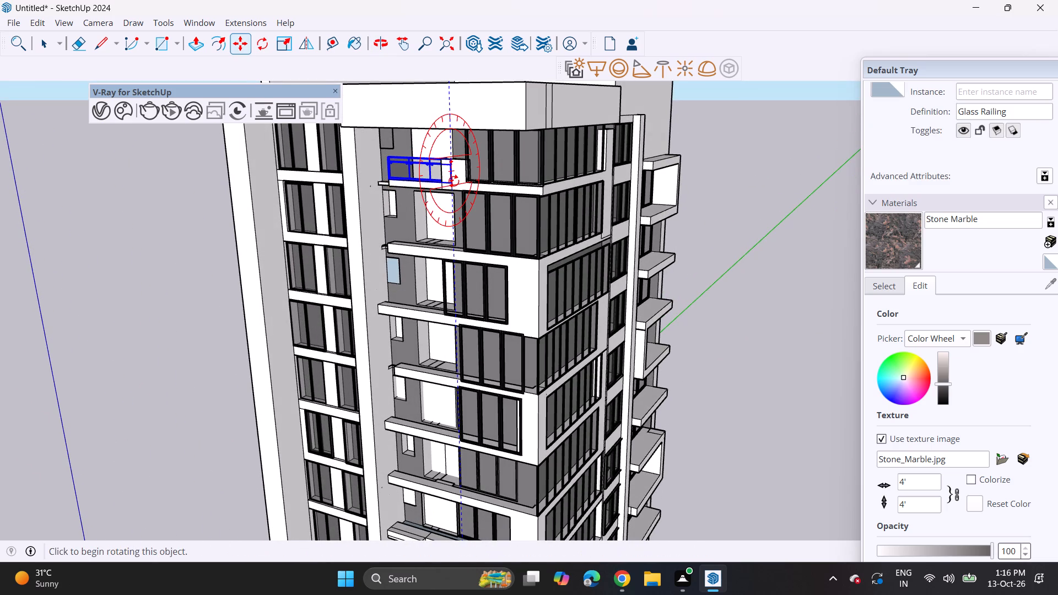
Copy the glass railing by its bottom corner down onto the balcony slab one floor below the top.
click(450, 185)
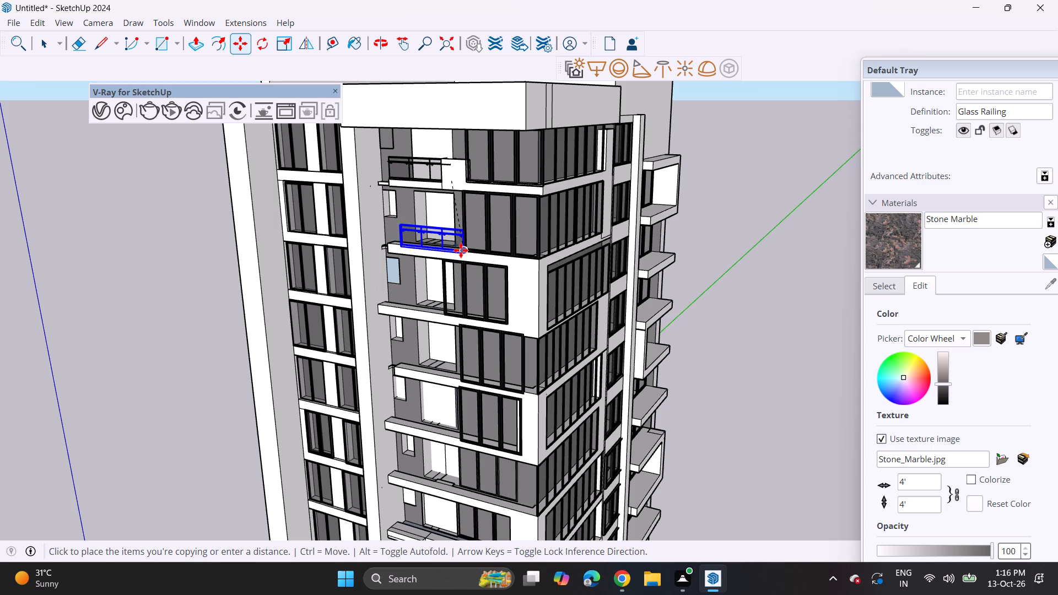
click(458, 242)
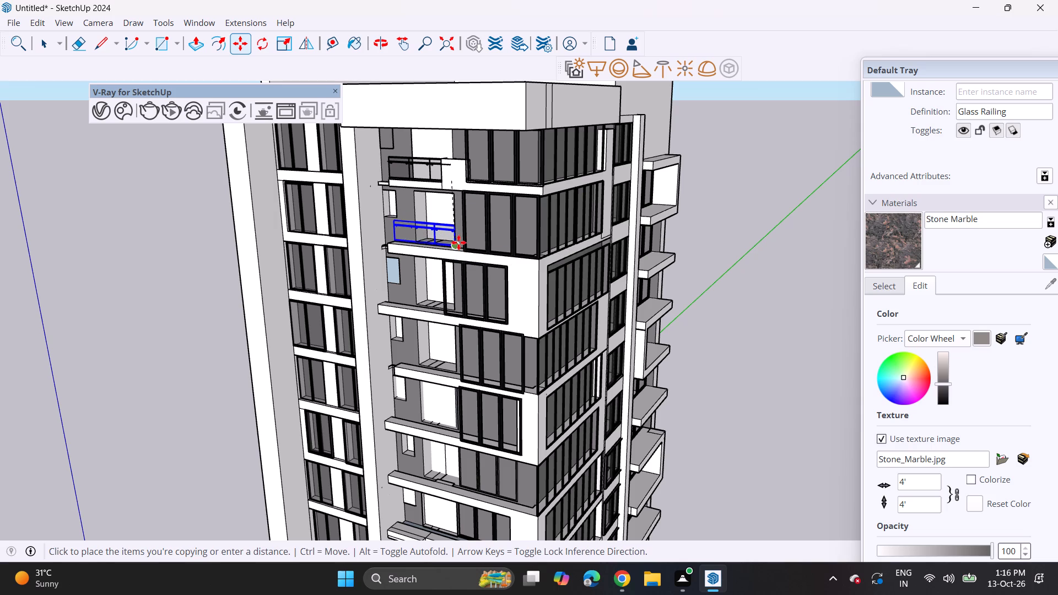
scroll(455, 252, up, 12)
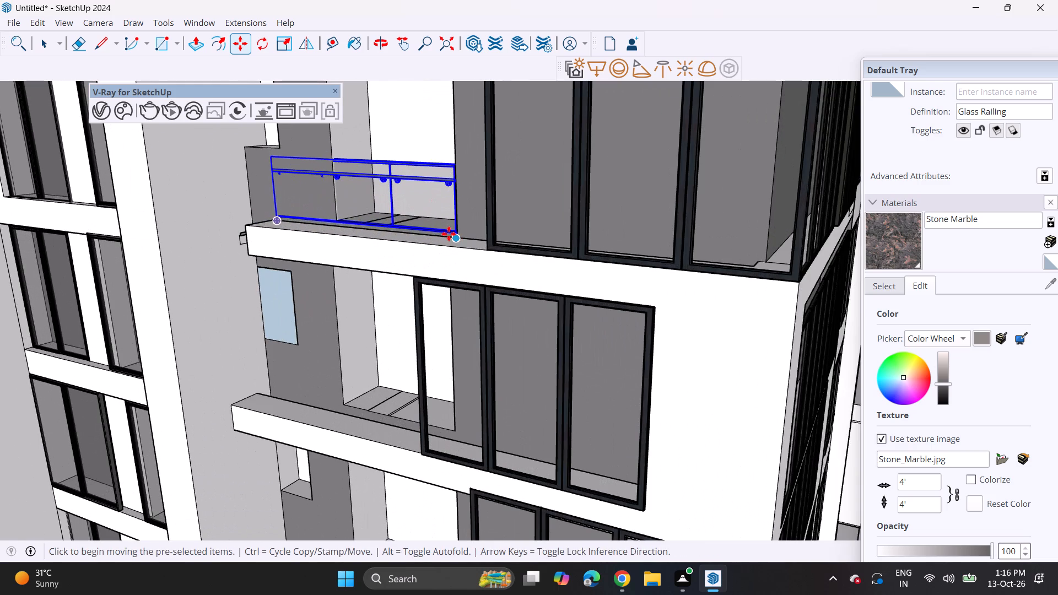
Move the copied glass railing by its bottom end corner so it meets the window frame's corner on the same balcony.
click(457, 229)
key(Escape)
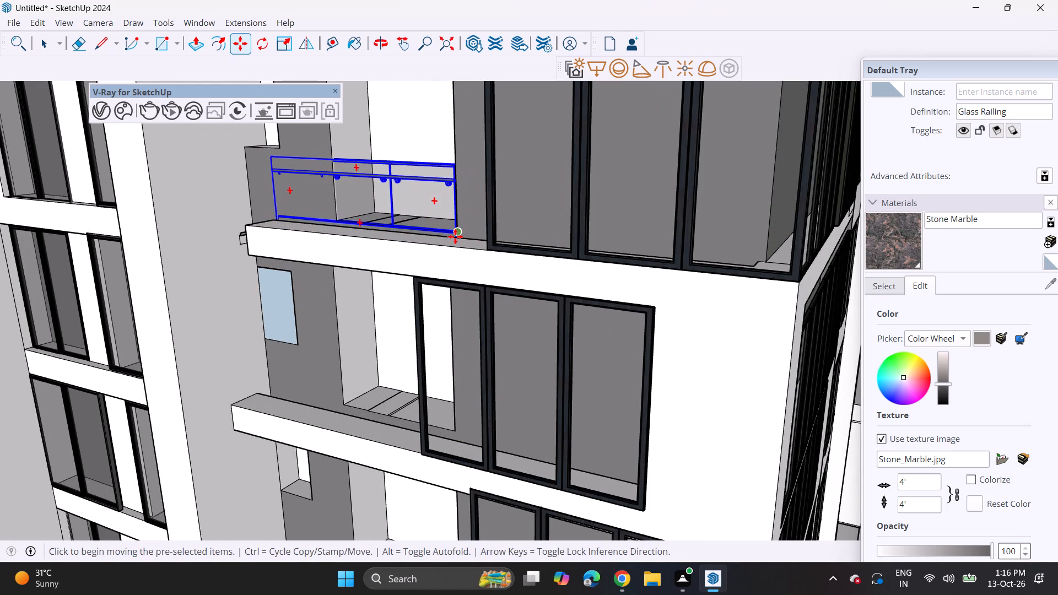
click(455, 236)
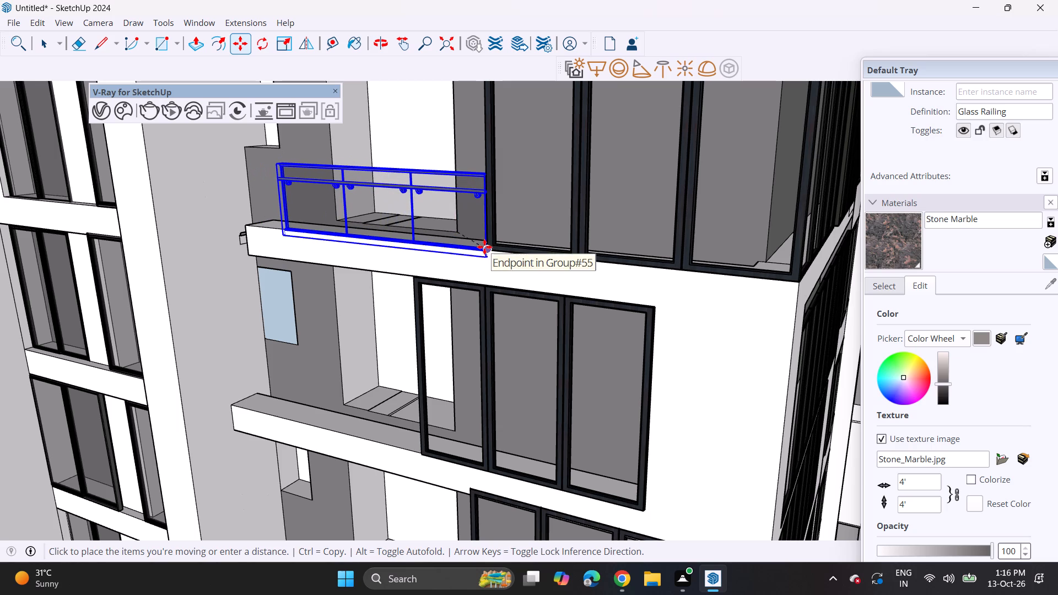
click(484, 247)
Copy the glass railing by its bottom corner down onto the next three balcony slabs, ending each against the window frame.
click(487, 256)
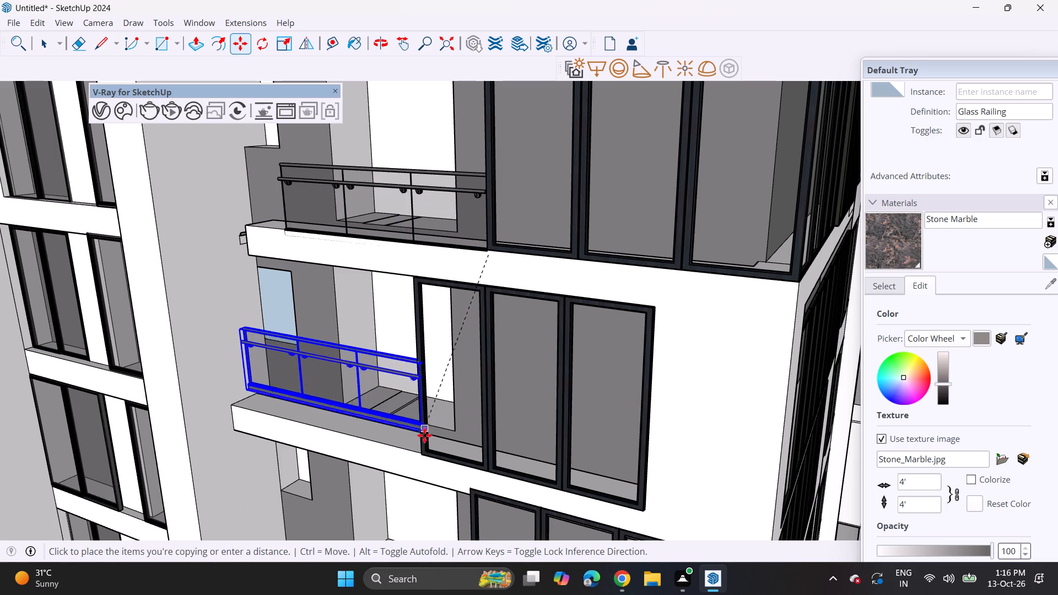
click(425, 454)
click(423, 453)
middle_drag(443, 494, 420, 453)
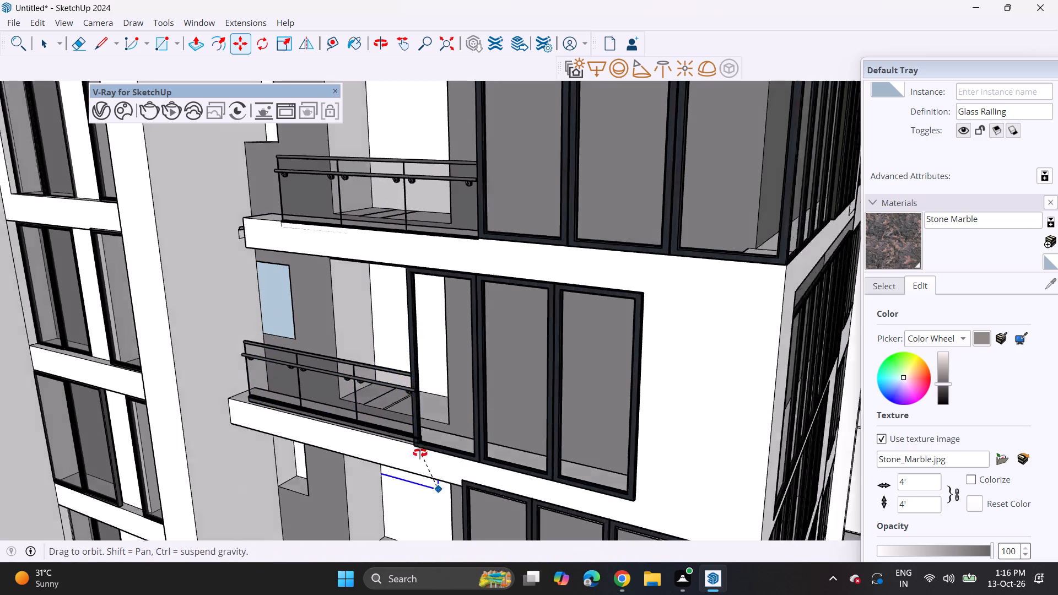
middle_drag(420, 453, 385, 301)
click(393, 439)
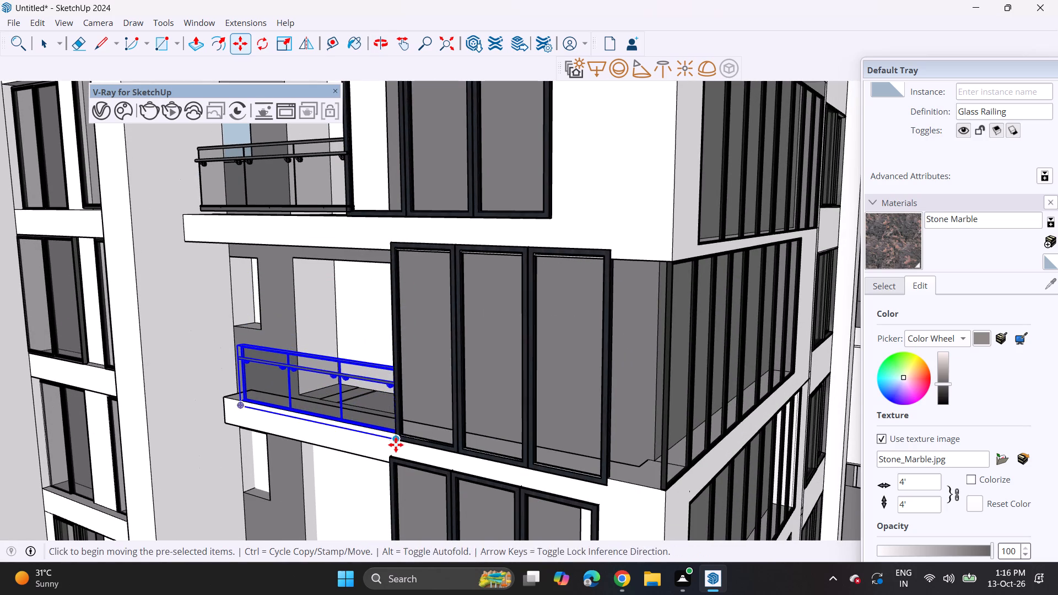
click(396, 441)
middle_drag(400, 465, 403, 235)
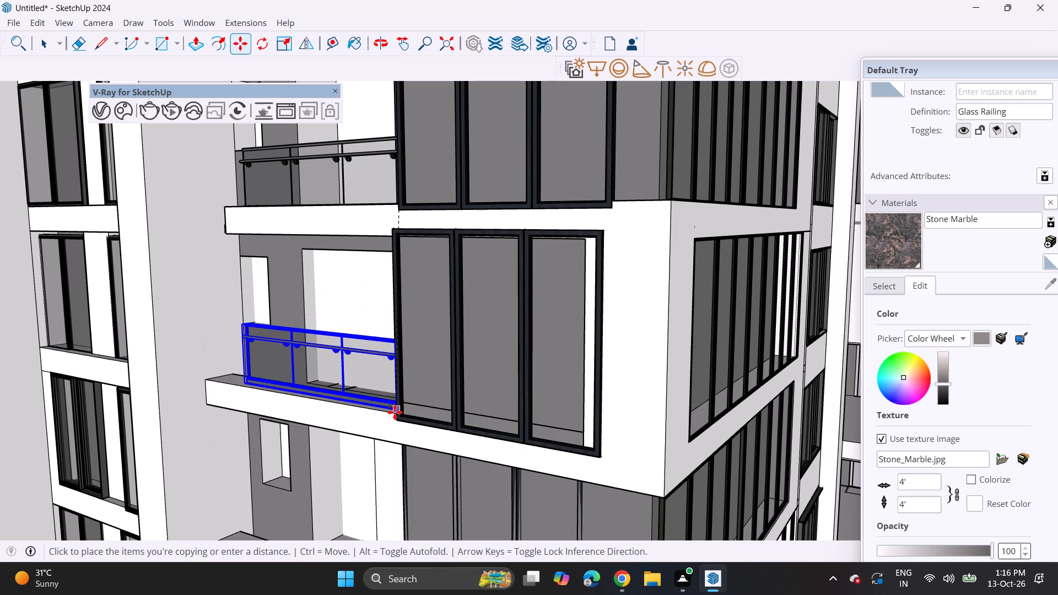
click(395, 412)
Copy the glass railing down onto the following two balcony slabs, the second being the slab with the stepped front edge.
click(399, 410)
shift+middle_drag(400, 434, 407, 116)
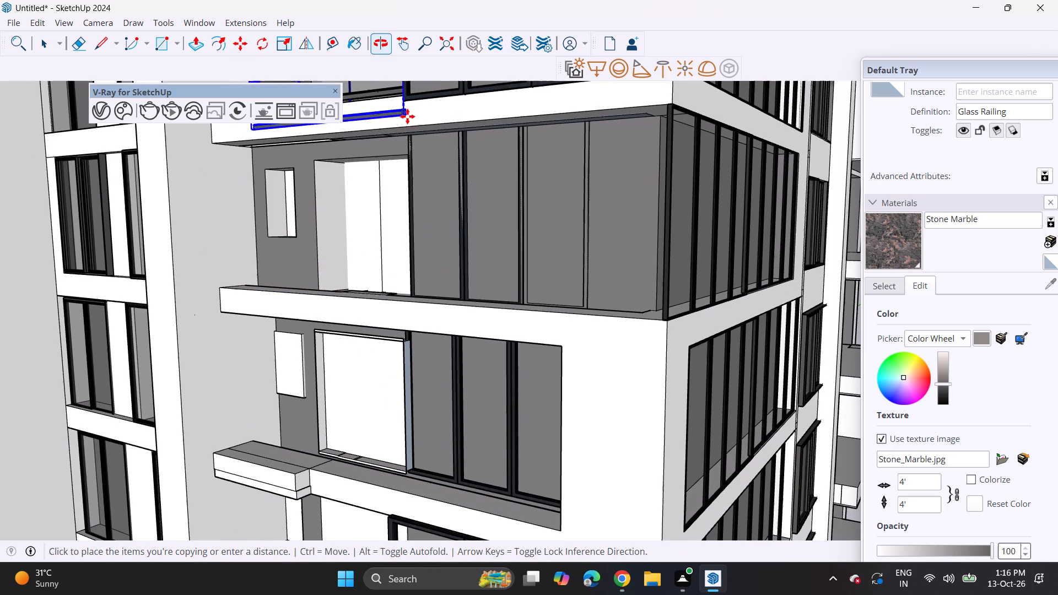
click(412, 297)
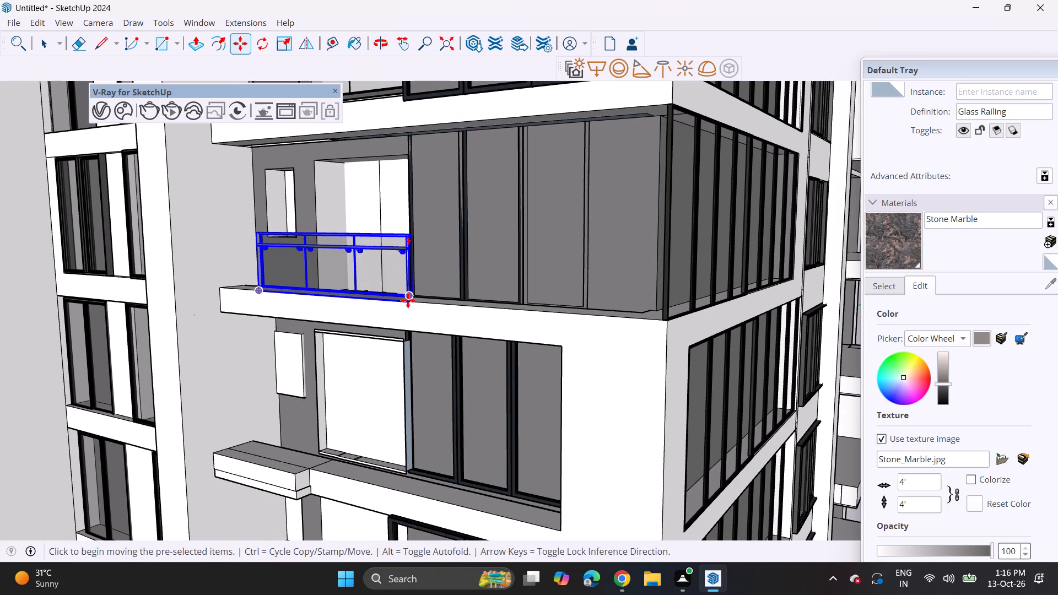
click(408, 300)
shift+middle_drag(407, 340, 406, 190)
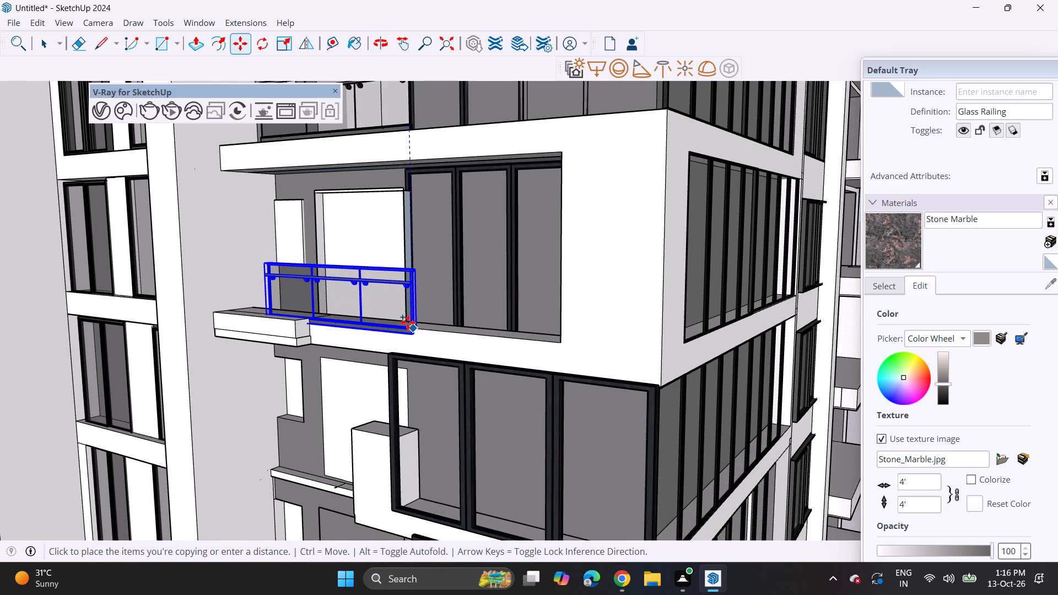
click(405, 321)
Copy the railing onto the next lower balcony beside the projecting white box, and shift it along the slab behind the box.
click(407, 324)
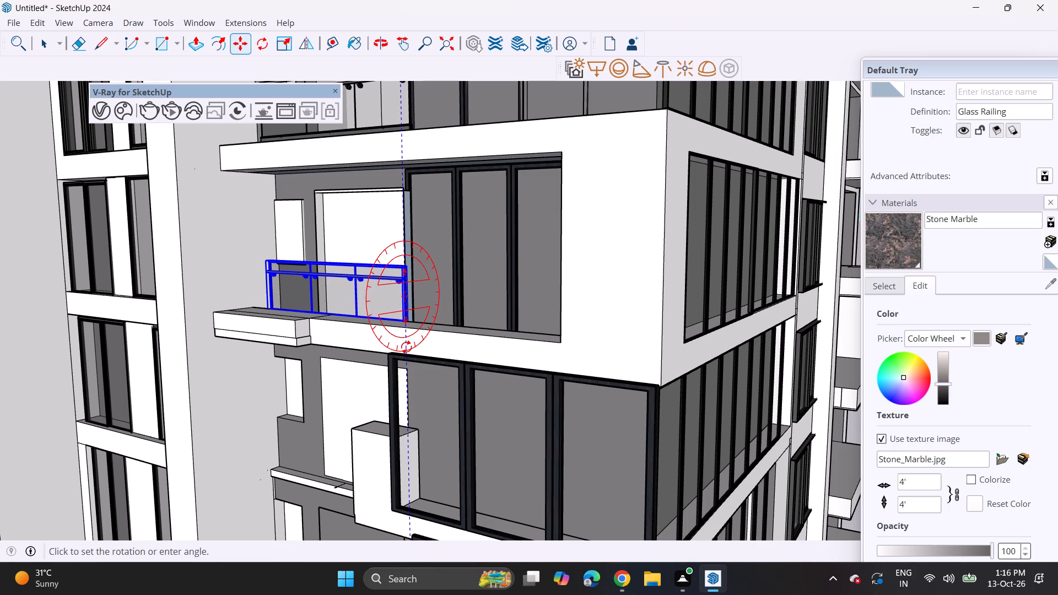
key(Escape)
click(403, 323)
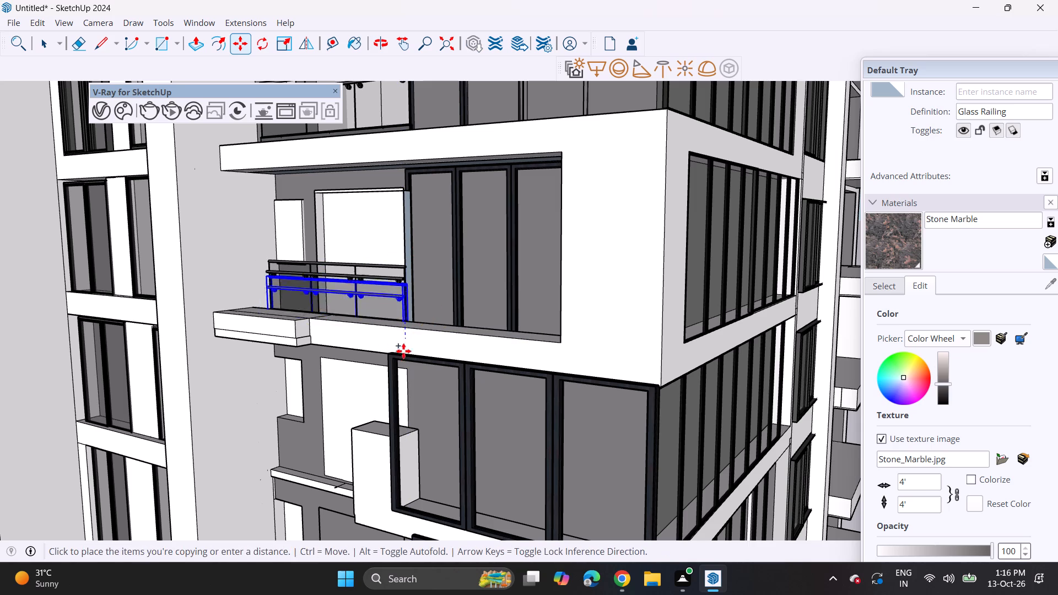
shift+middle_drag(403, 365, 402, 188)
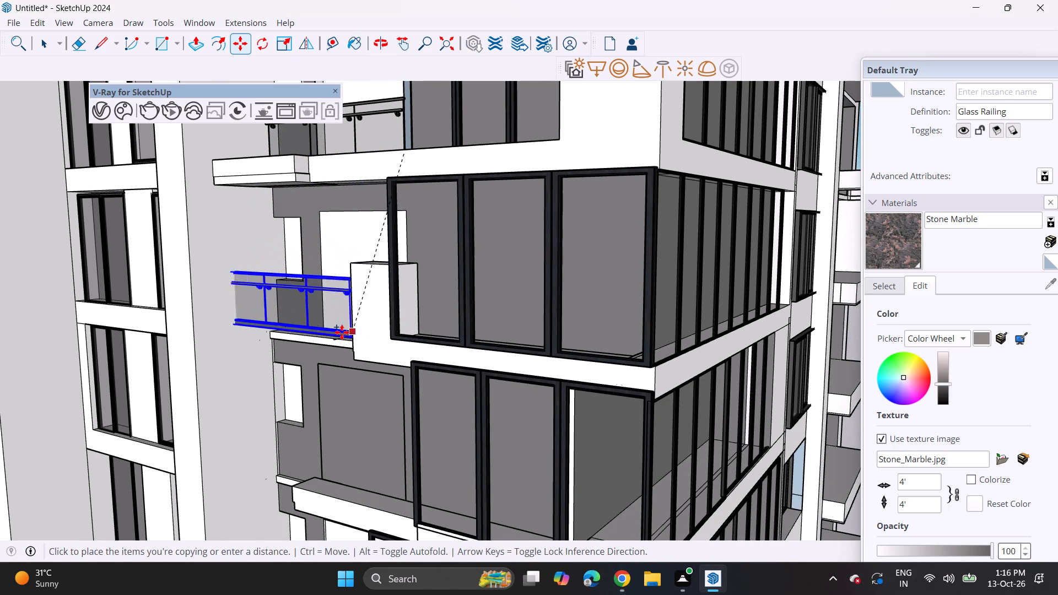
middle_drag(342, 332, 555, 319)
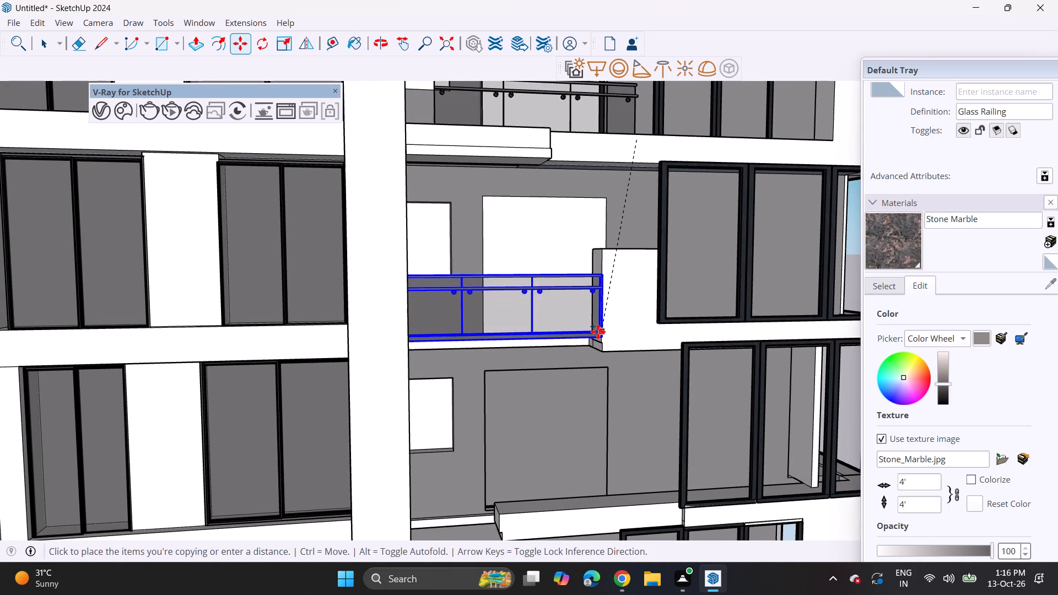
click(598, 332)
middle_drag(592, 339, 313, 333)
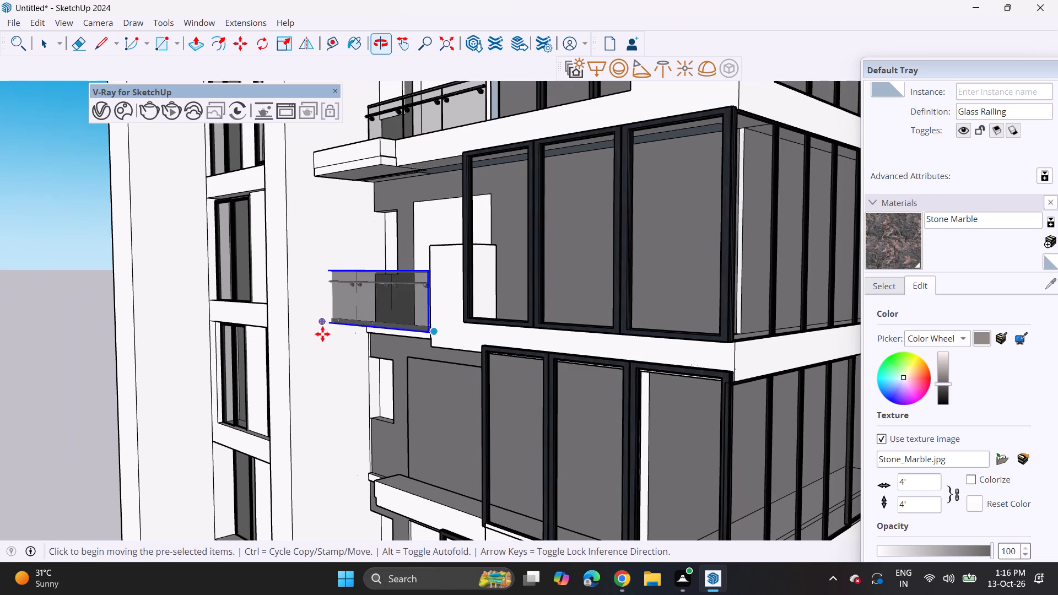
click(431, 335)
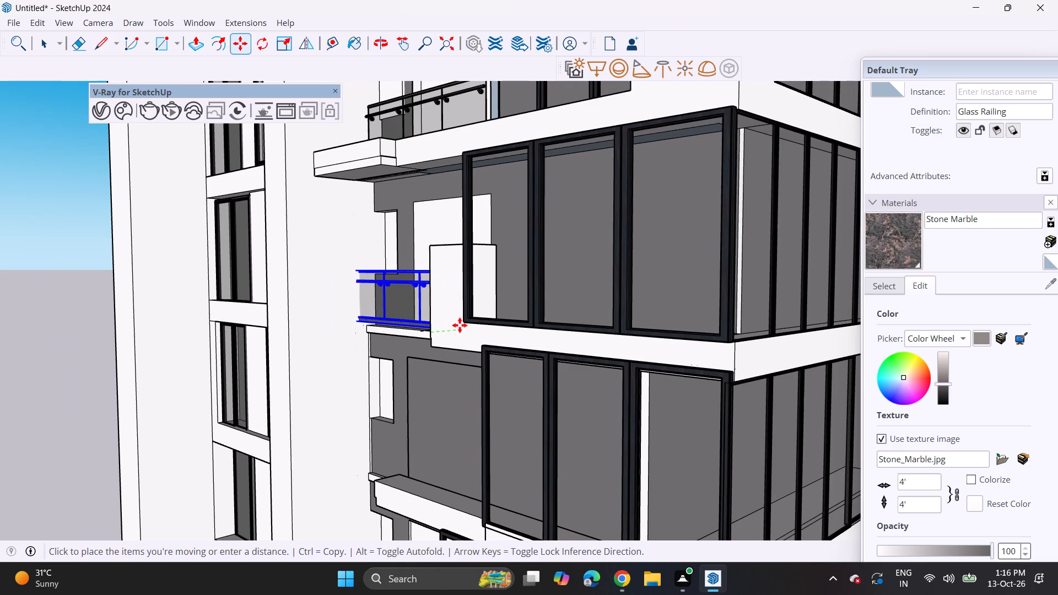
click(460, 325)
Copy the glass railing down onto the next two balcony slabs, snapping its bottom corner to the window frames.
click(459, 331)
shift+middle_drag(465, 412, 465, 339)
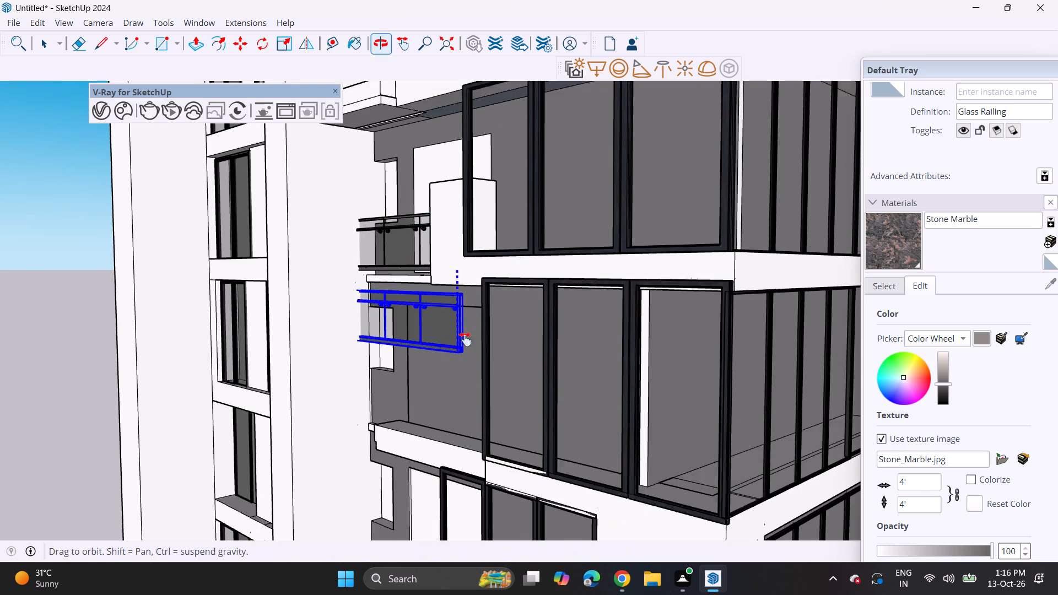
shift+middle_drag(465, 339, 464, 326)
click(479, 421)
click(483, 430)
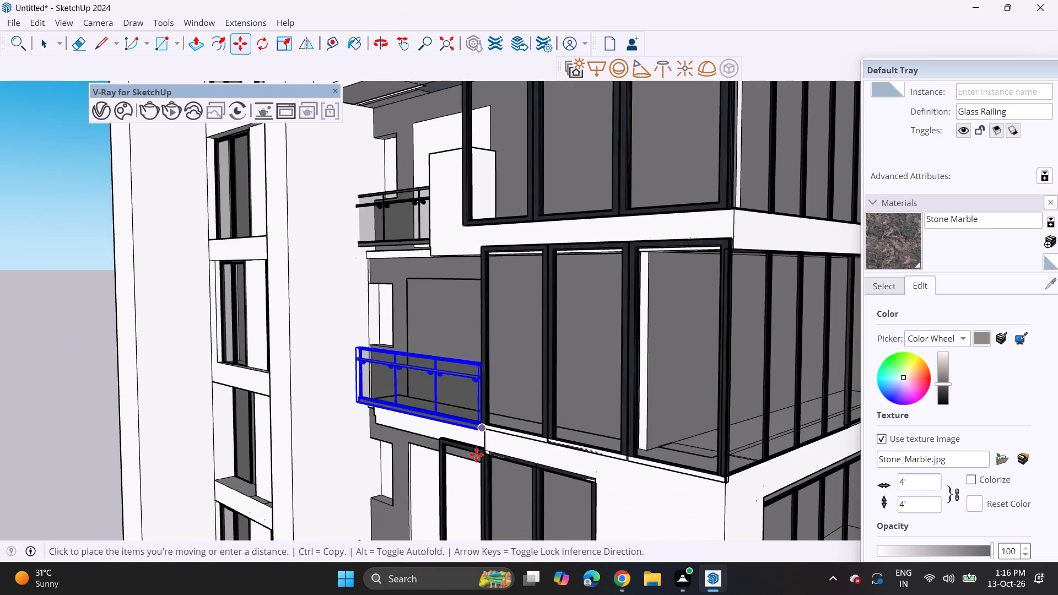
shift+middle_drag(476, 455, 476, 221)
middle_drag(463, 394, 459, 439)
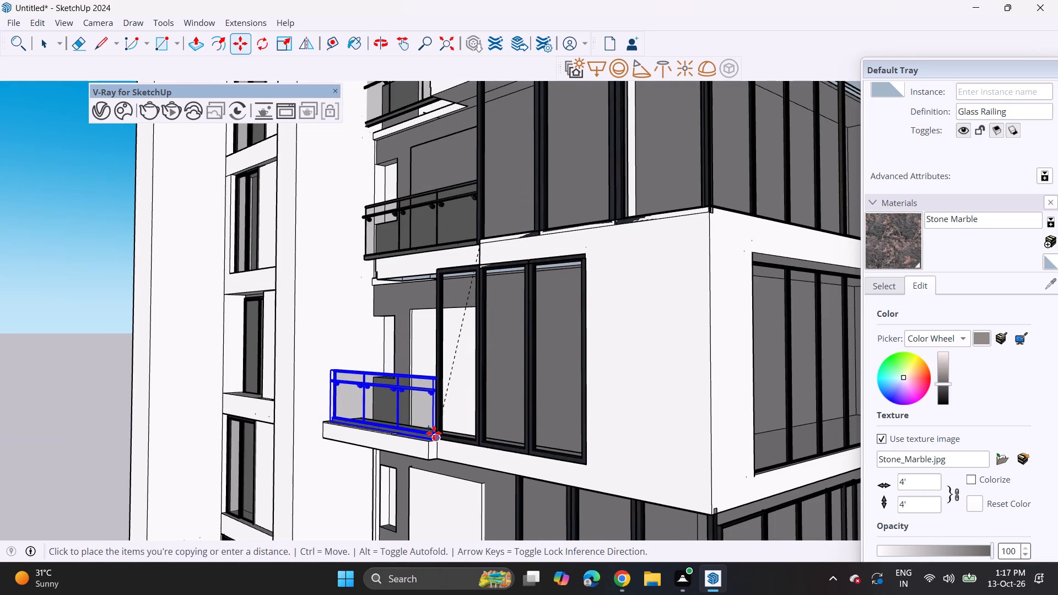
click(434, 433)
Copy the glass railing onto the last two balconies, one beside the lower projecting box and one just above the tower's base.
ctrl+click(442, 443)
middle_drag(445, 297, 445, 272)
middle_drag(461, 367, 449, 431)
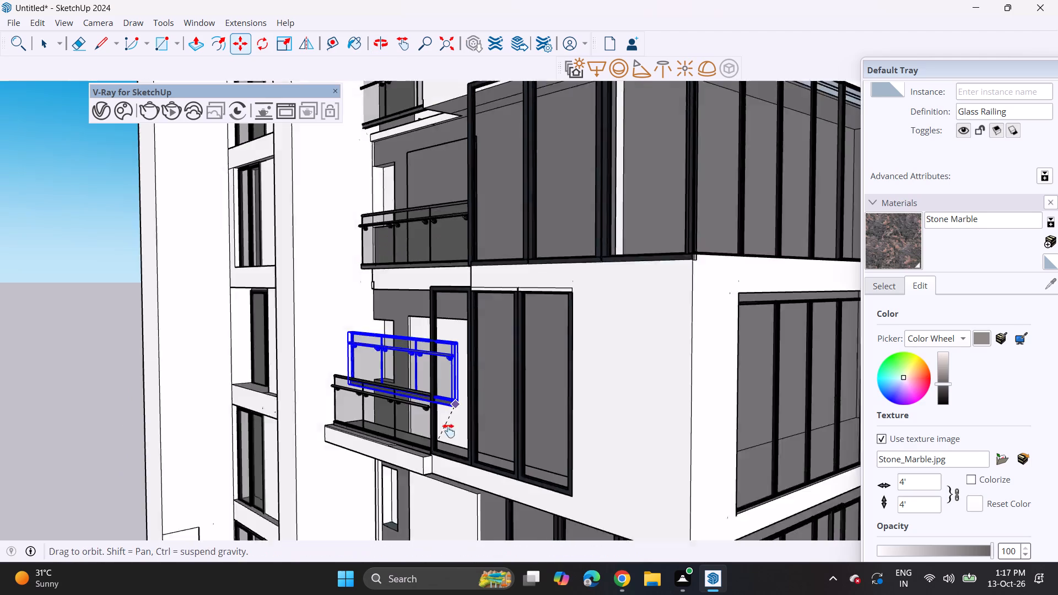
middle_drag(449, 431, 449, 189)
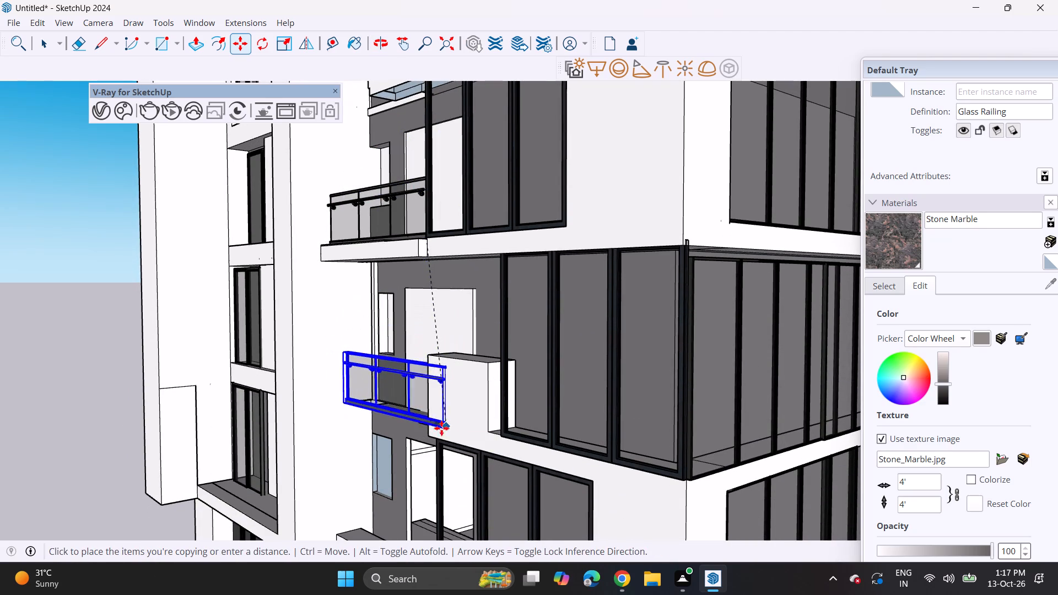
middle_drag(446, 415, 713, 424)
click(606, 434)
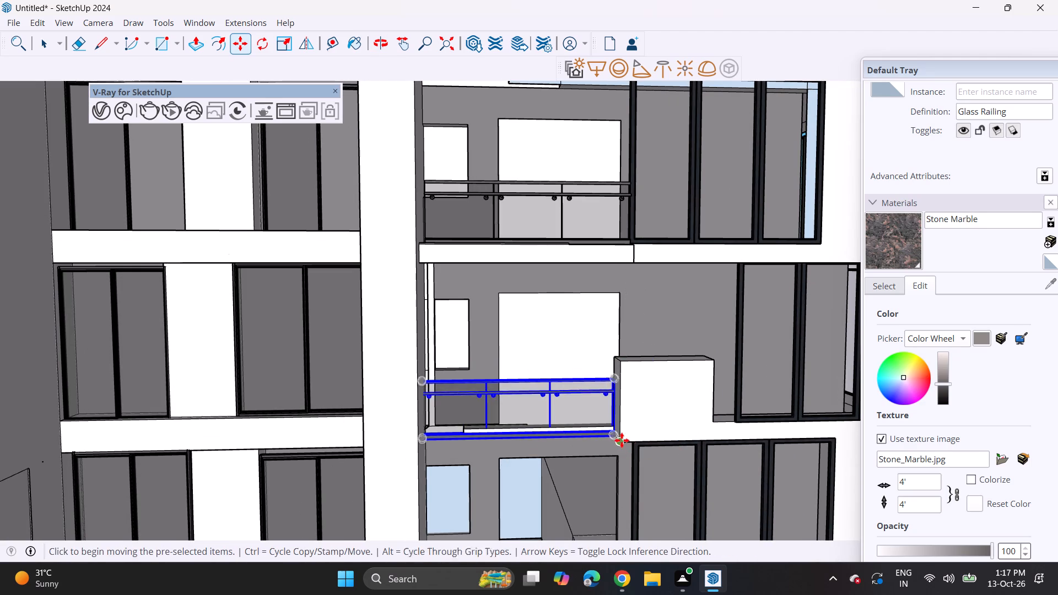
click(612, 436)
shift+middle_drag(614, 443, 481, 217)
middle_drag(470, 301, 470, 348)
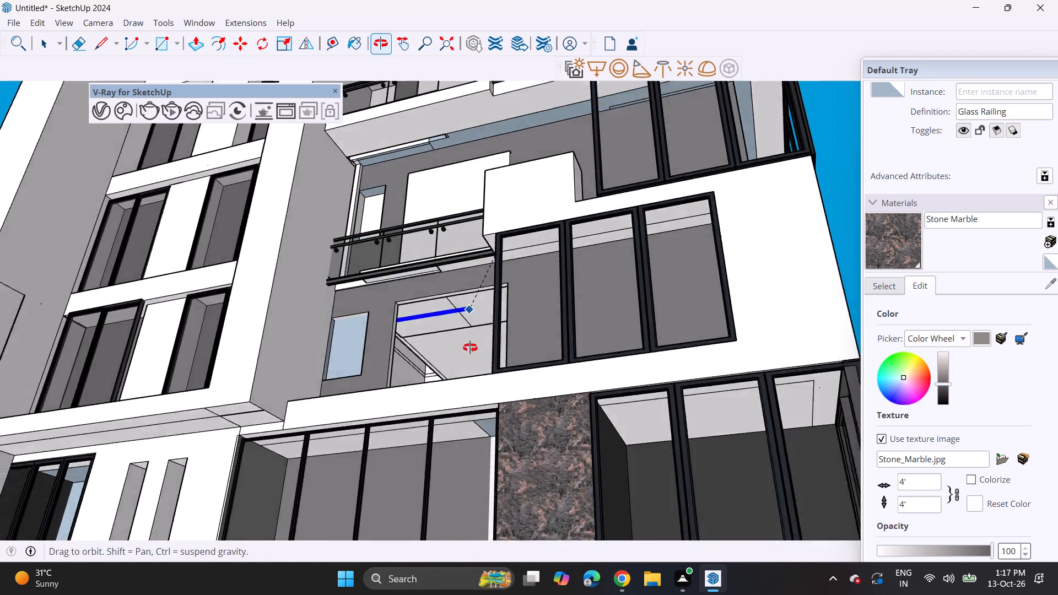
middle_drag(470, 348, 473, 395)
click(500, 475)
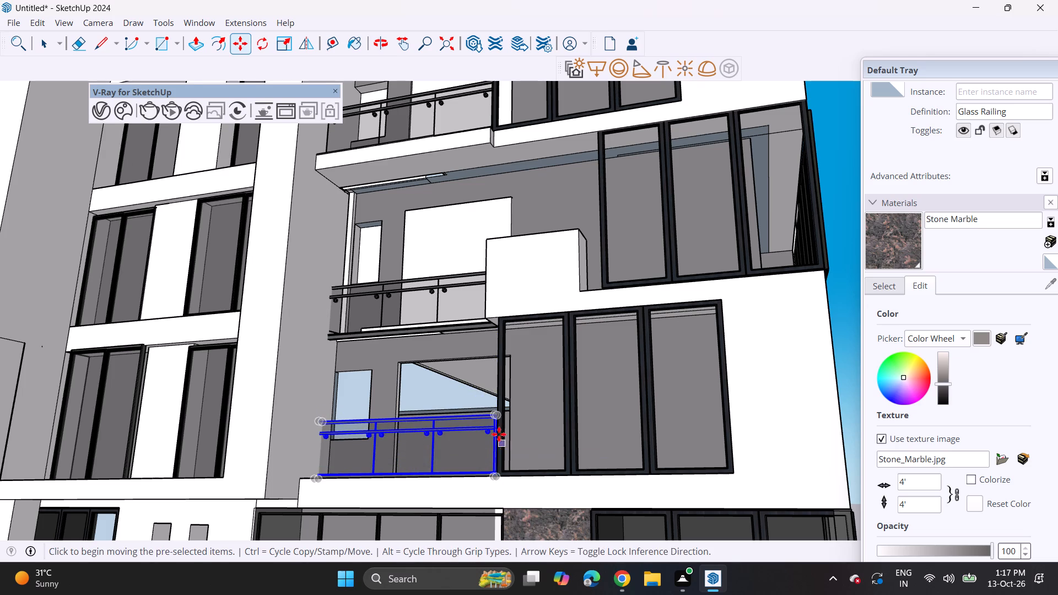
Clear the selection and examine the whole column of balcony railings from the base to the top of the tower.
scroll(495, 423, down, 13)
key(space)
click(692, 357)
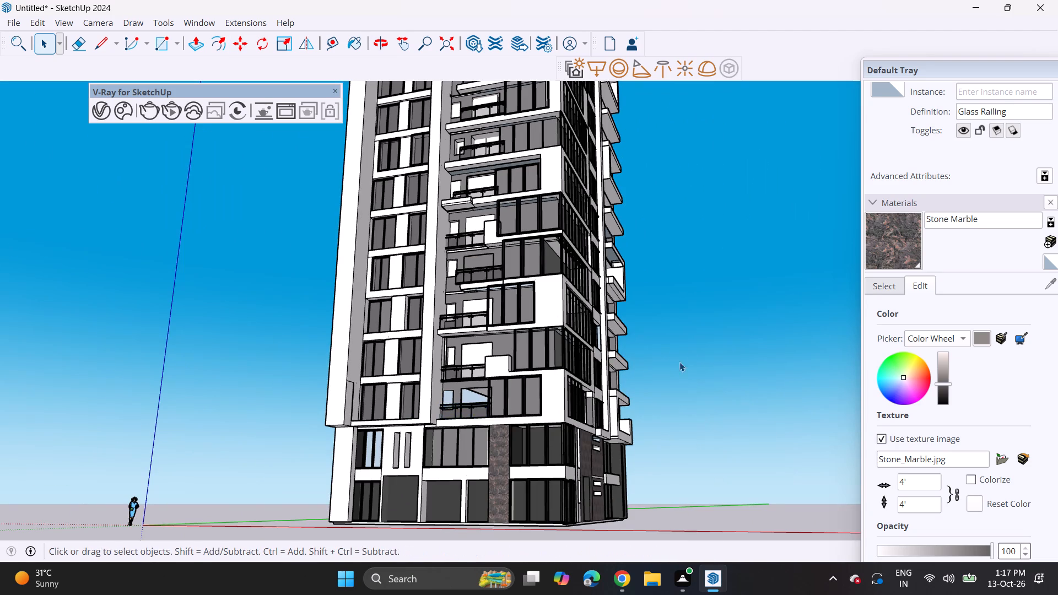
middle_drag(660, 318, 604, 410)
shift+middle_drag(503, 274, 434, 360)
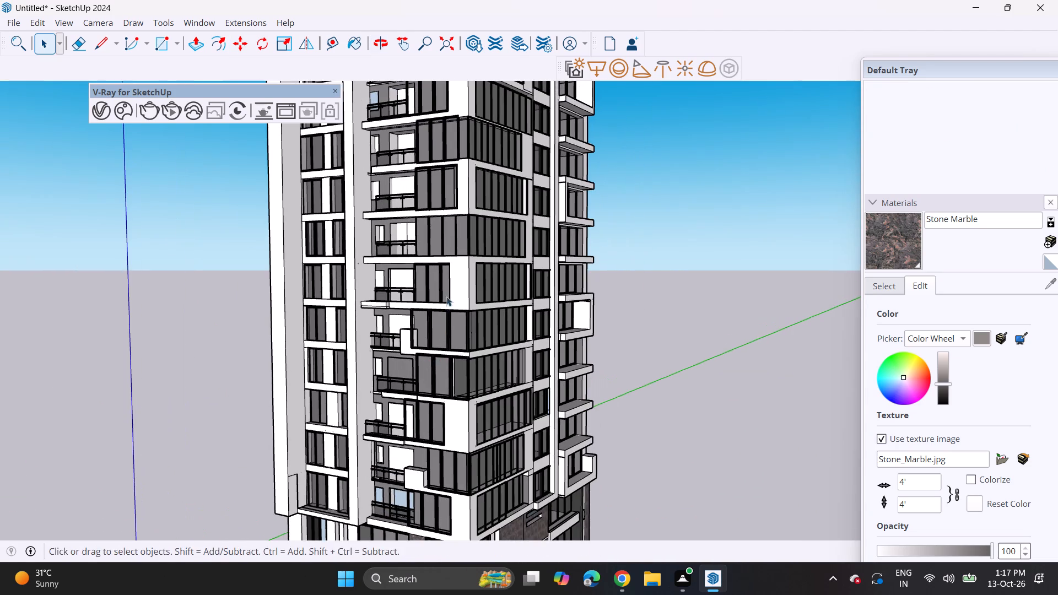
middle_drag(441, 300, 355, 353)
scroll(346, 329, down, 4)
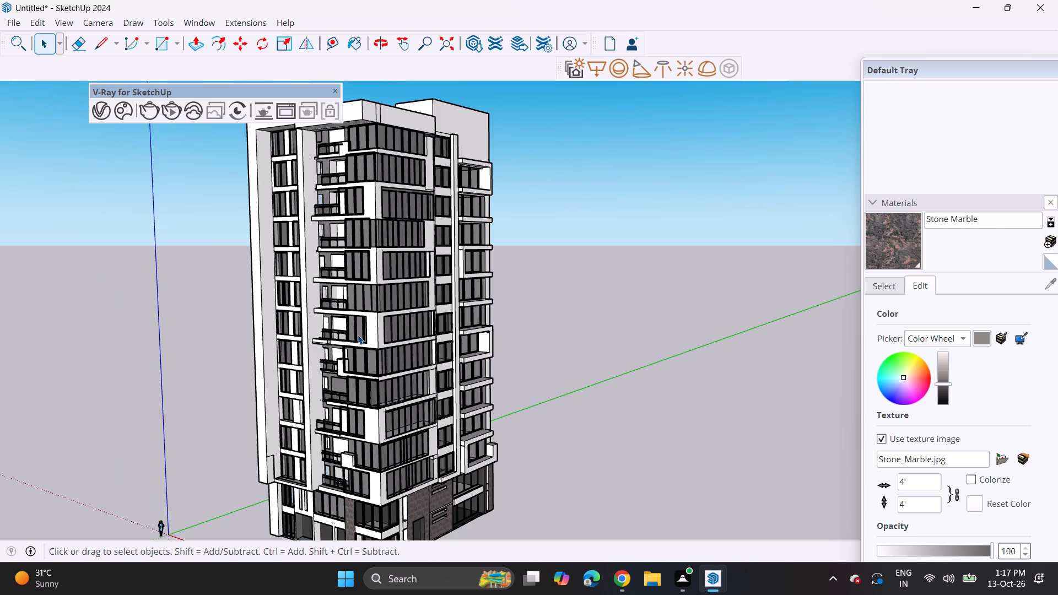
Copy the top-floor glass railing out to the open space beside the tower.
click(329, 151)
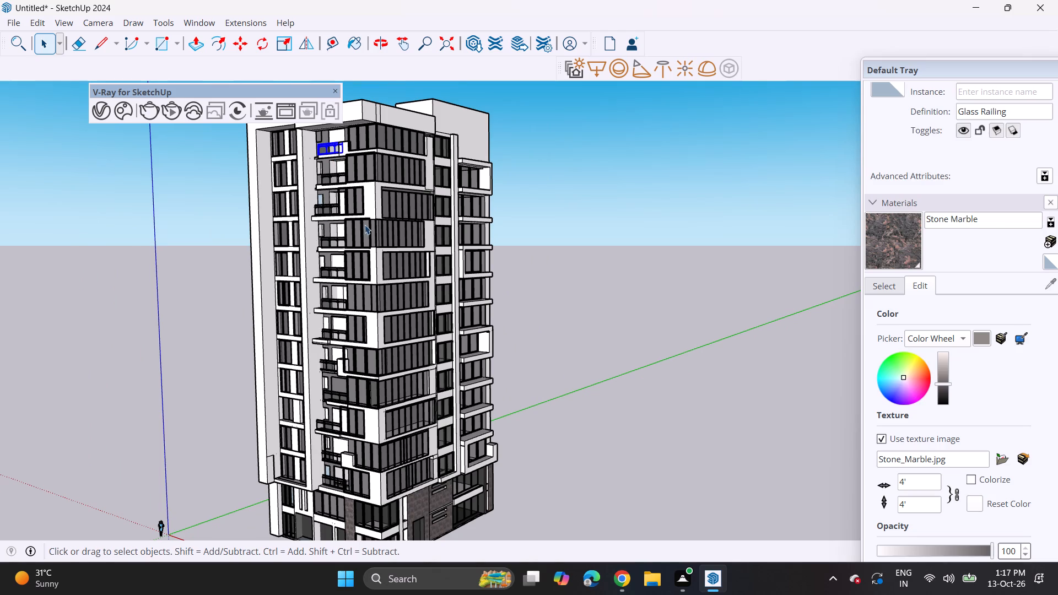
key(m)
click(334, 158)
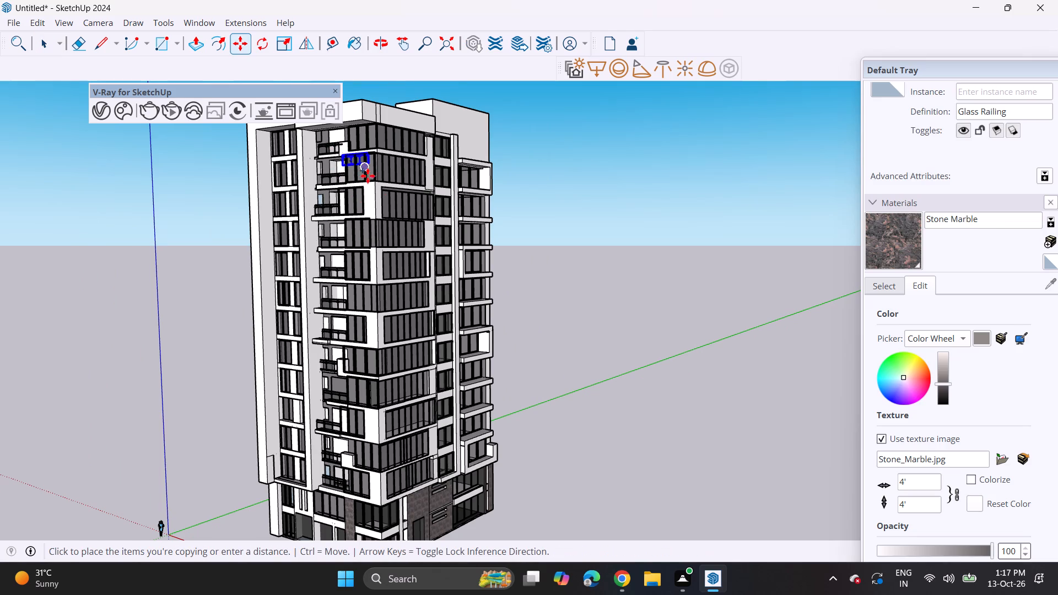
click(609, 415)
Rotate the copied railing horizontally from the red axis direction to the green axis direction.
click(264, 40)
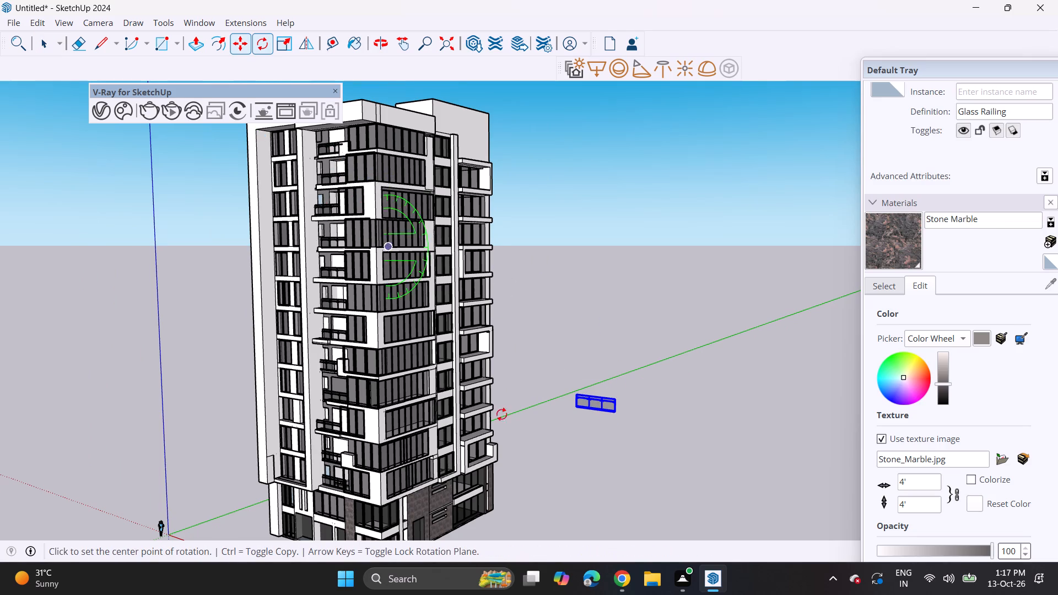
click(593, 502)
click(650, 518)
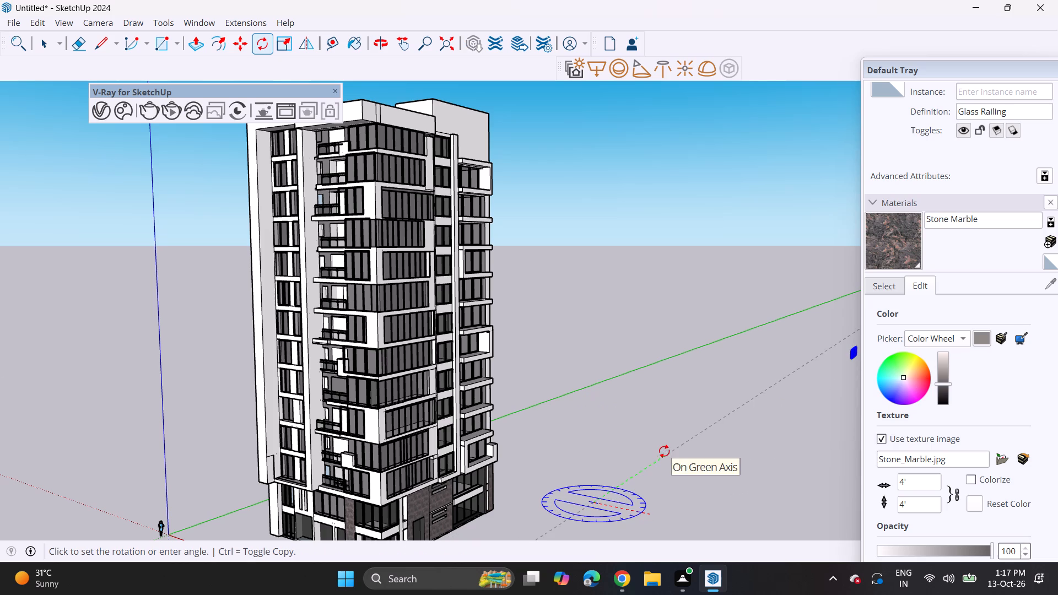
click(664, 451)
Move the rotated railing by its bottom corner onto the topmost framed balcony of the adjoining facade, starting at the pier.
key(m)
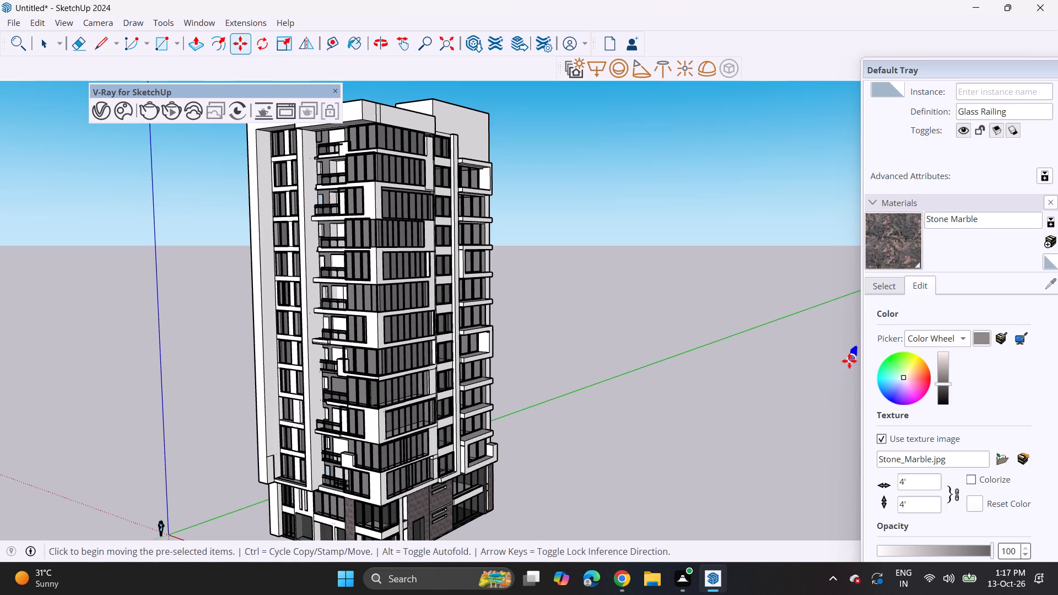
click(849, 361)
scroll(489, 200, up, 11)
middle_drag(447, 172, 437, 194)
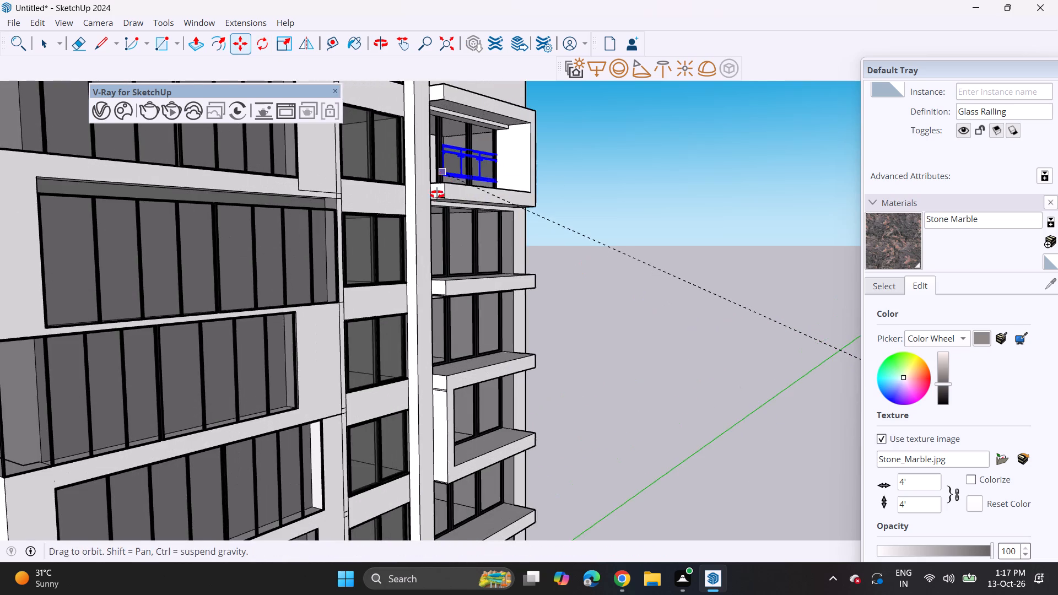
middle_drag(437, 194, 402, 257)
scroll(402, 257, up, 5)
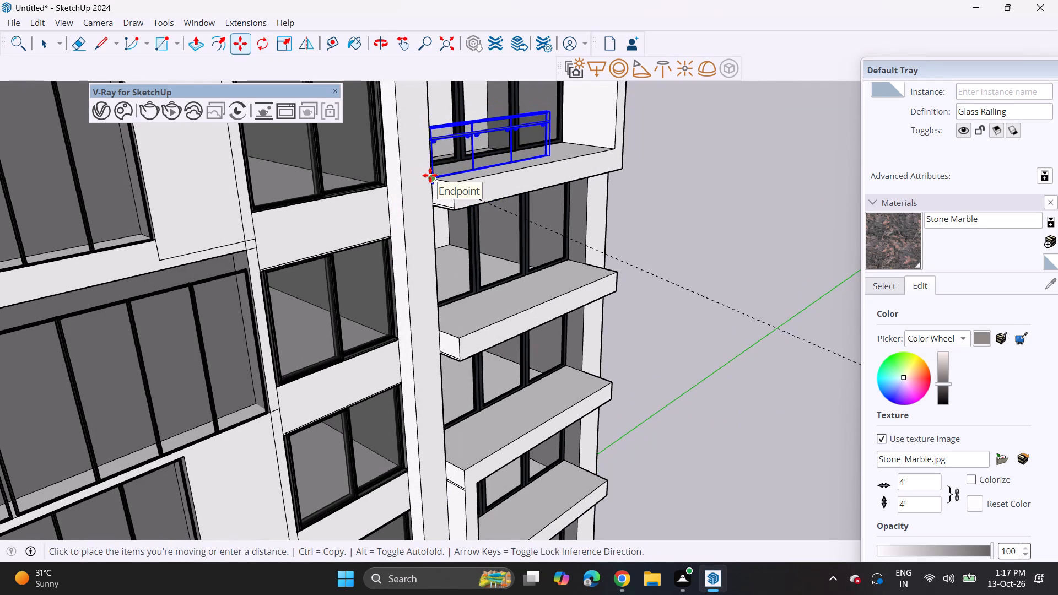
click(433, 170)
click(433, 177)
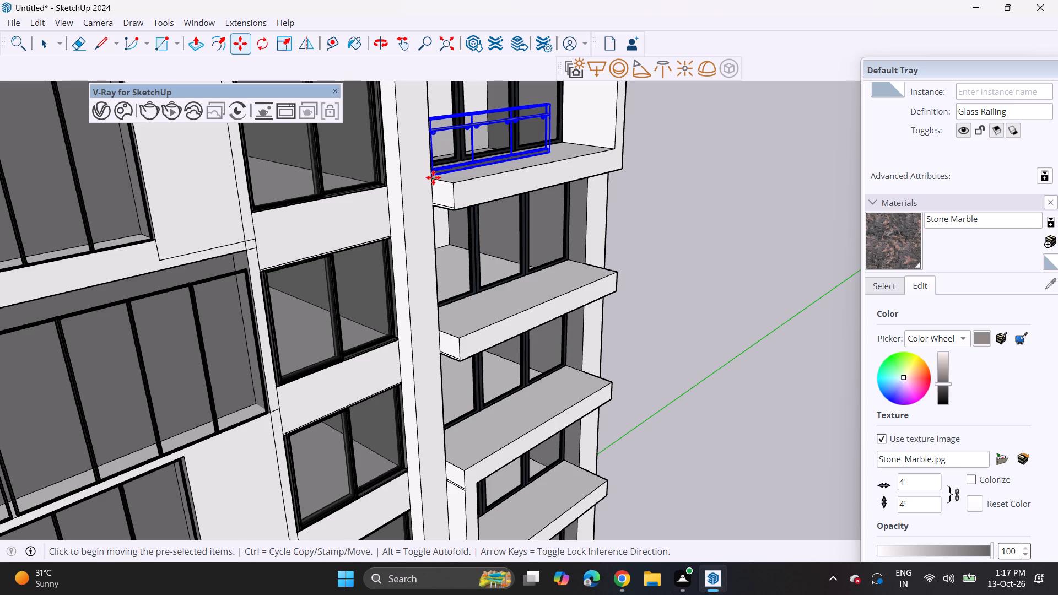
click(434, 178)
middle_drag(596, 172, 368, 181)
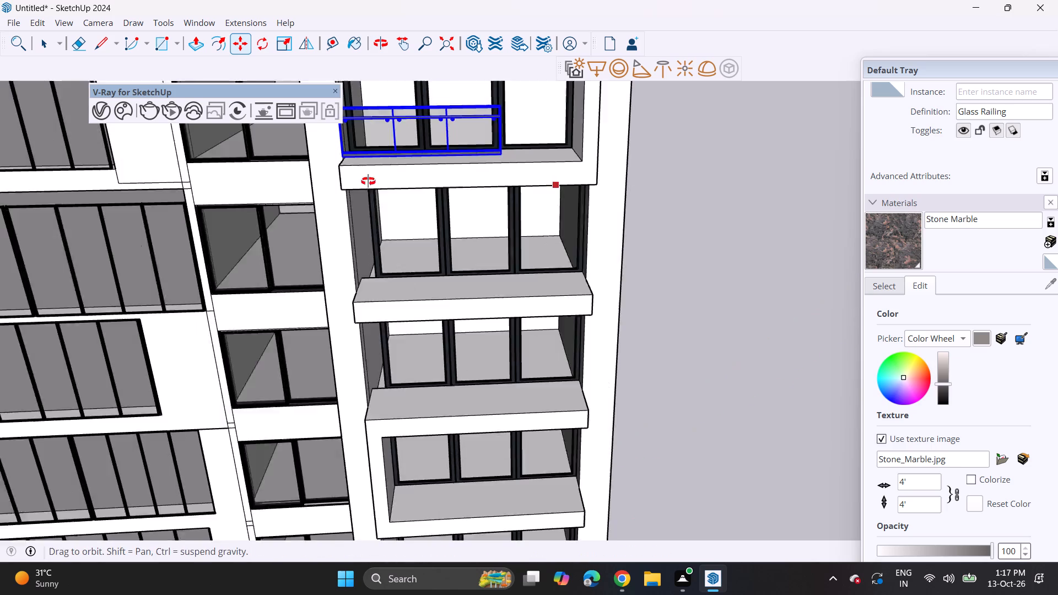
Move the railing along the topmost framed balcony until its end meets the balcony's outer side frame.
middle_drag(368, 181, 283, 175)
scroll(396, 149, down, 3)
shift+middle_drag(431, 133, 372, 219)
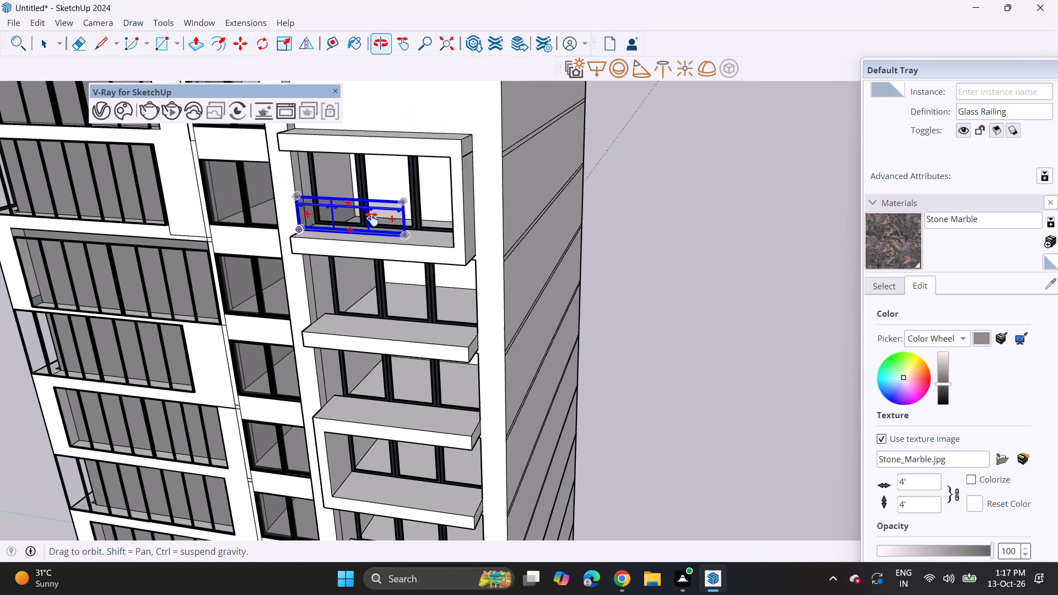
shift+middle_drag(372, 219, 418, 316)
scroll(451, 337, up, 3)
click(451, 337)
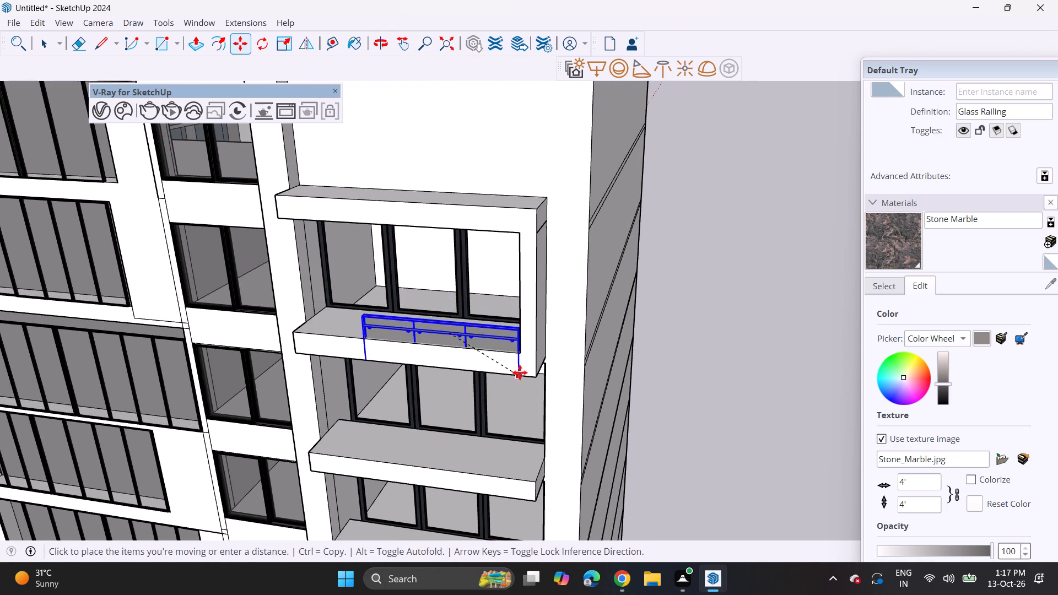
click(521, 355)
Scale the railing lengthwise from its free end so it spans the topmost framed balcony back to the pier.
middle_drag(403, 355, 631, 344)
scroll(622, 318, up, 2)
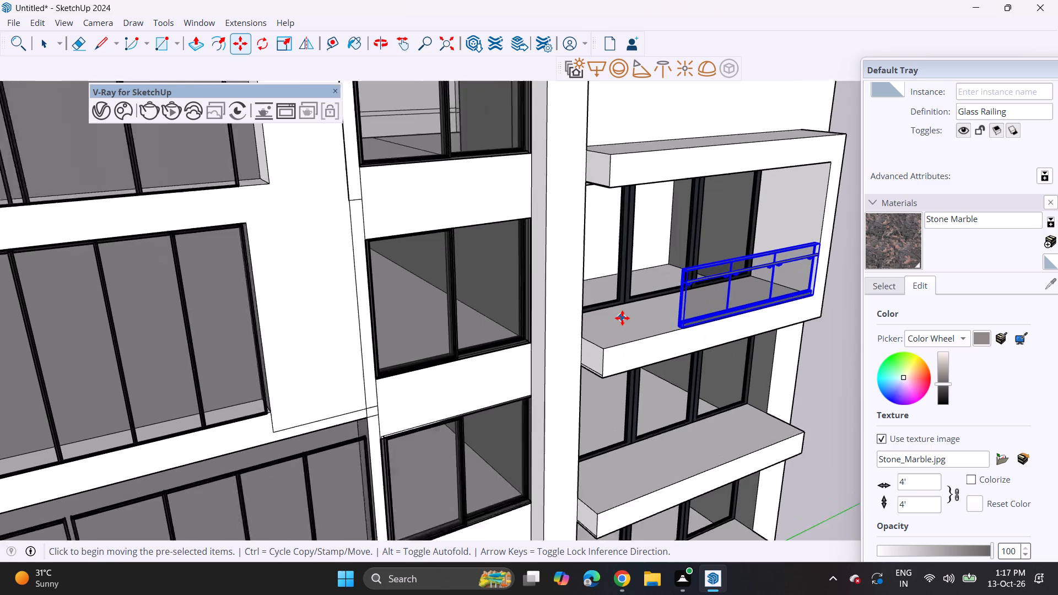
scroll(622, 318, up, 1)
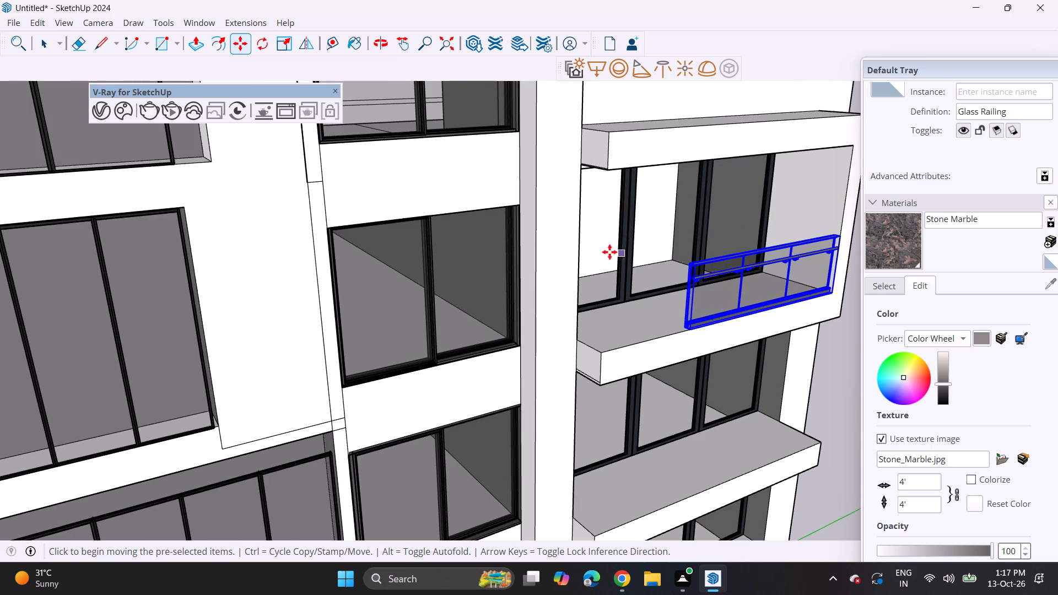
click(291, 45)
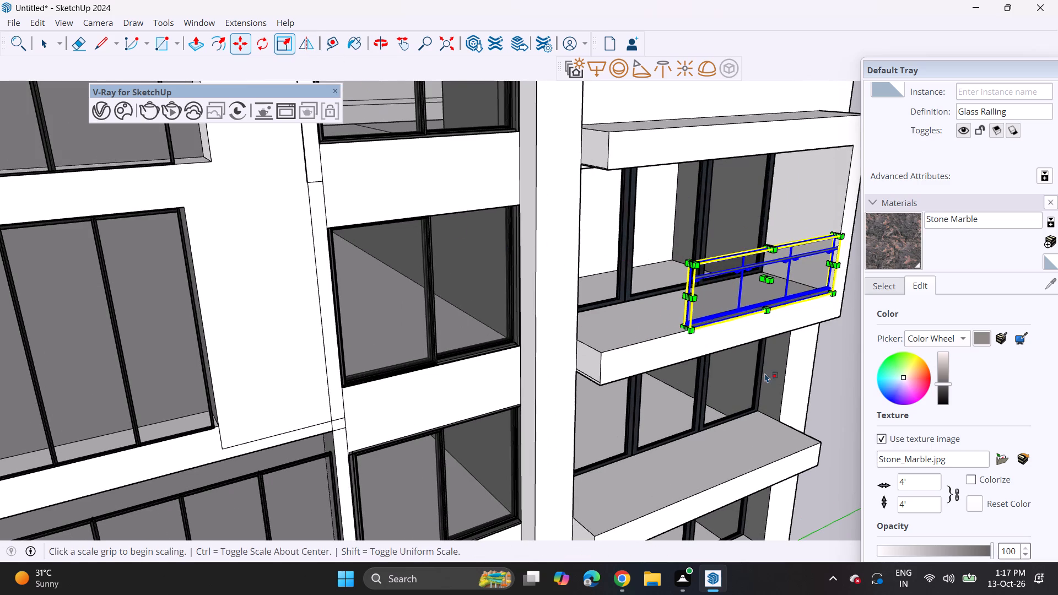
click(686, 296)
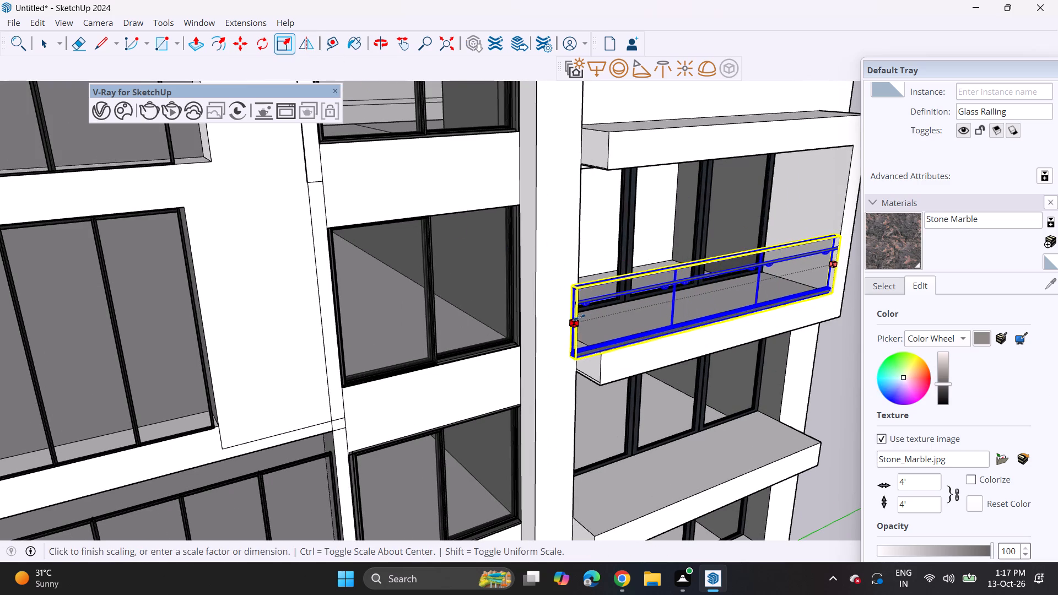
click(579, 317)
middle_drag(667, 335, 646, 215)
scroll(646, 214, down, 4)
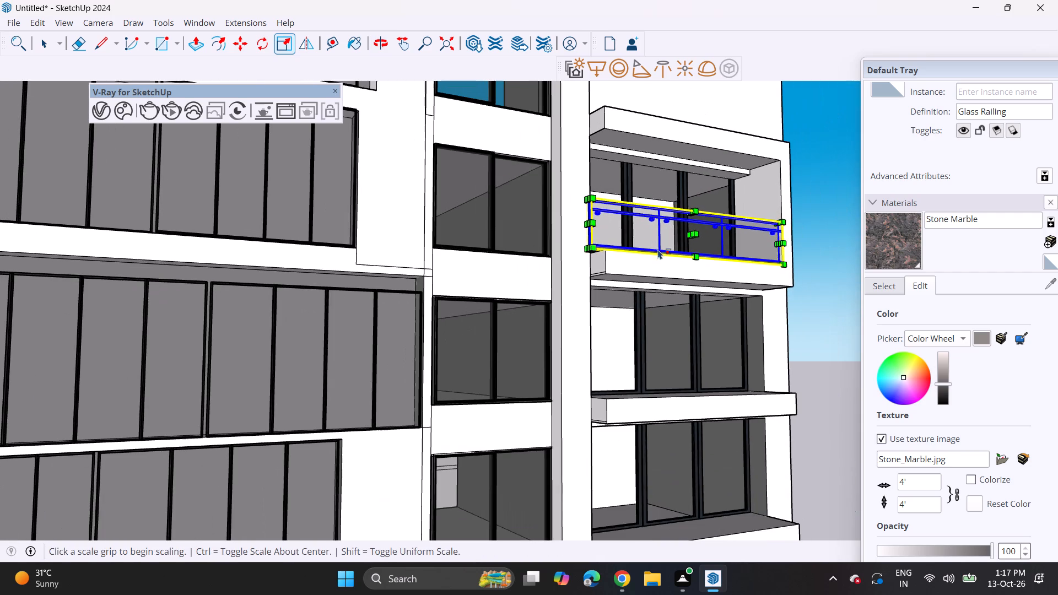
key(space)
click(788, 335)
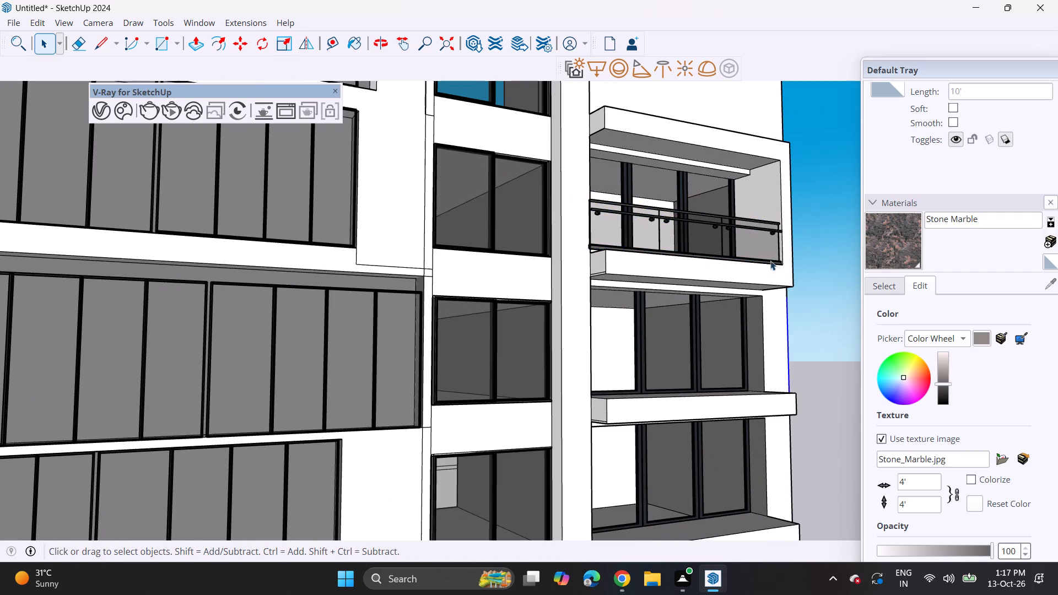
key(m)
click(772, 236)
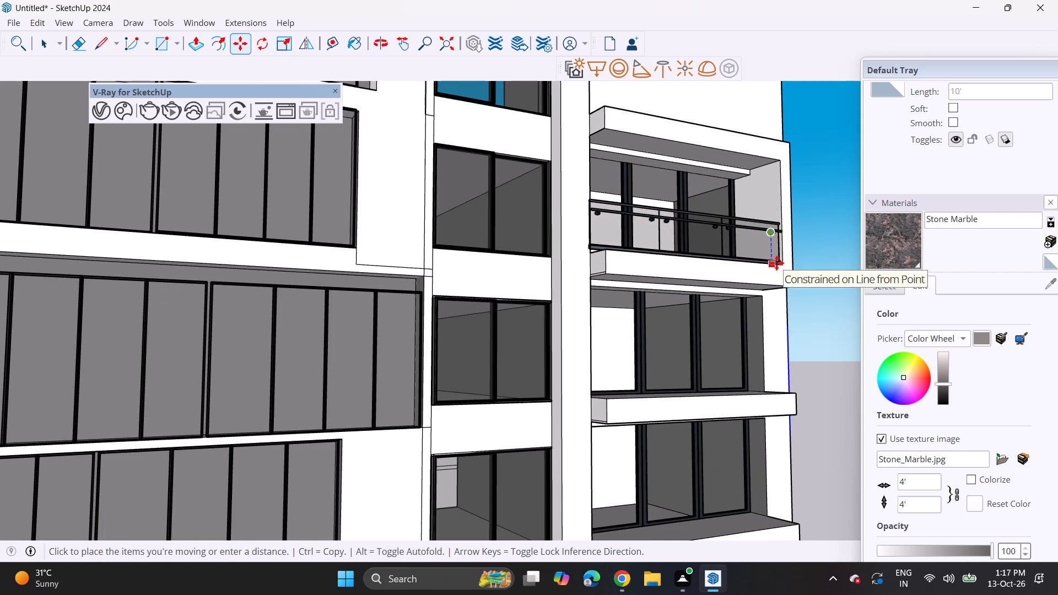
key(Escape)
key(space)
Copy the stretched railing down onto the second balcony from the top and shift it slightly along the slab towards the pier.
click(768, 250)
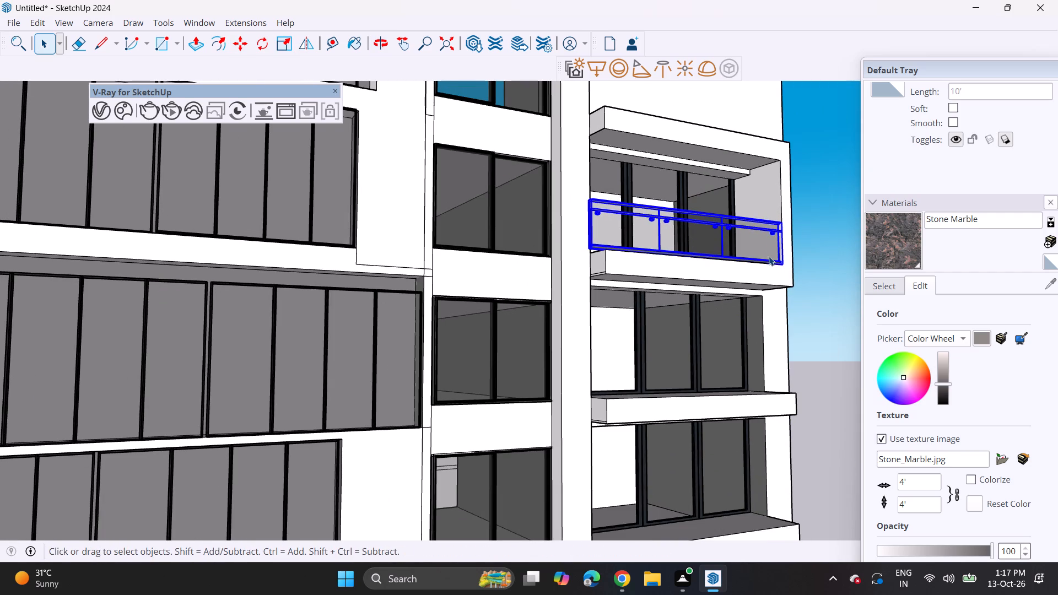
key(m)
click(786, 270)
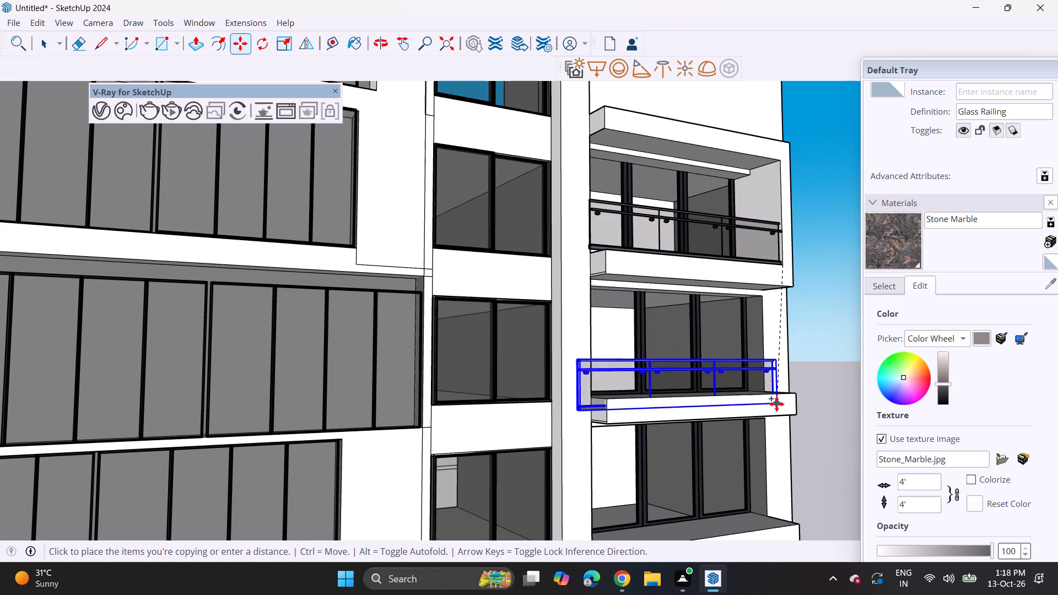
click(797, 393)
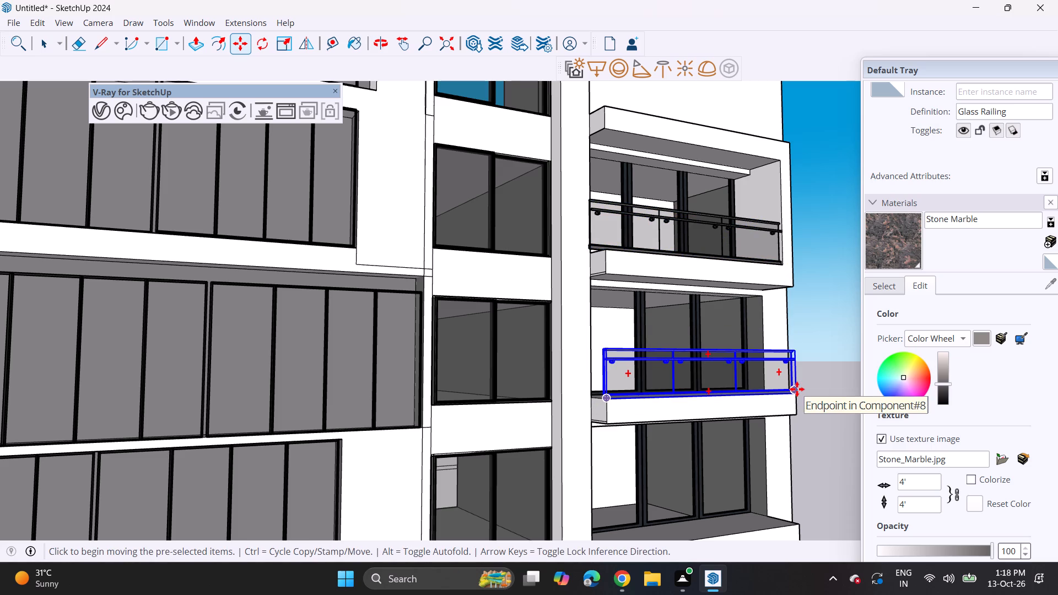
click(797, 389)
click(784, 385)
Copy the railing down onto the next two balconies of the column, the open third one and the framed fourth one.
click(784, 392)
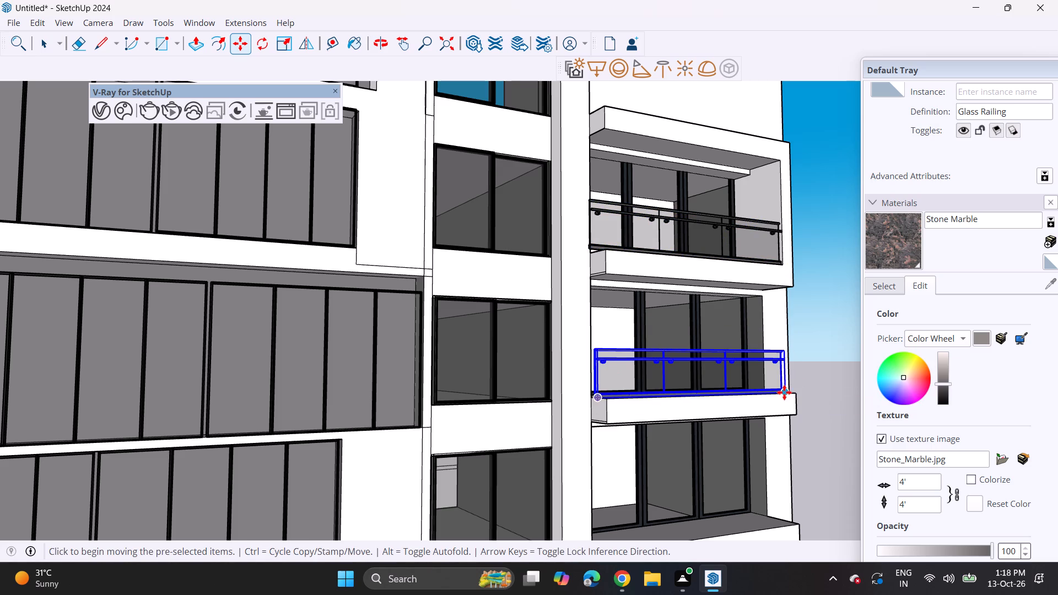
shift+middle_drag(772, 474, 728, 232)
middle_drag(728, 232, 742, 341)
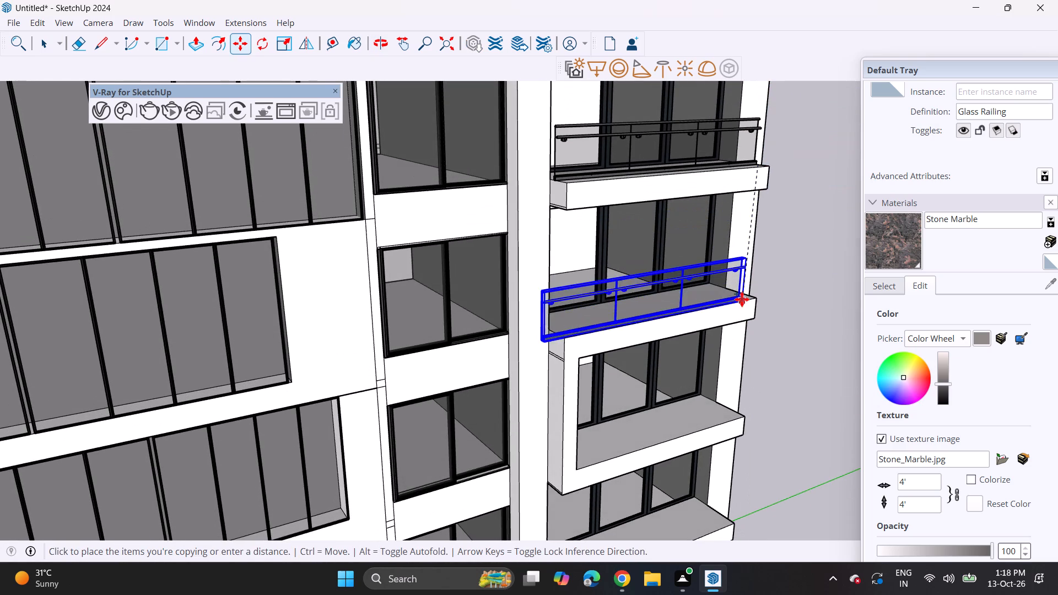
click(736, 294)
click(743, 301)
shift+middle_drag(742, 392, 733, 343)
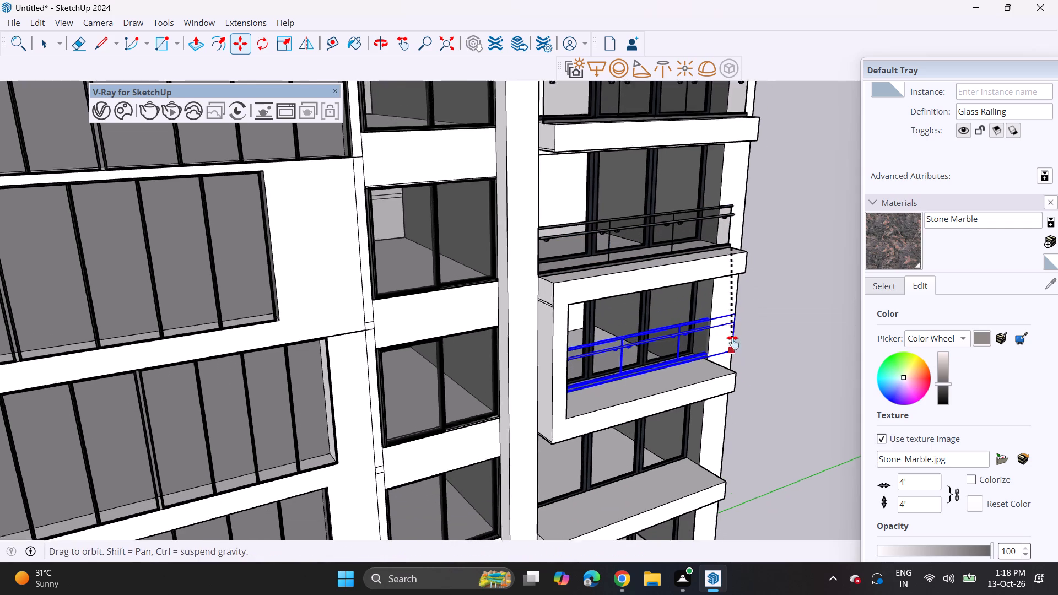
shift+middle_drag(733, 343, 733, 340)
click(730, 362)
Copy the railing down, corner to corner, onto the fifth to eighth balconies from the top, including the framed seventh one.
click(733, 365)
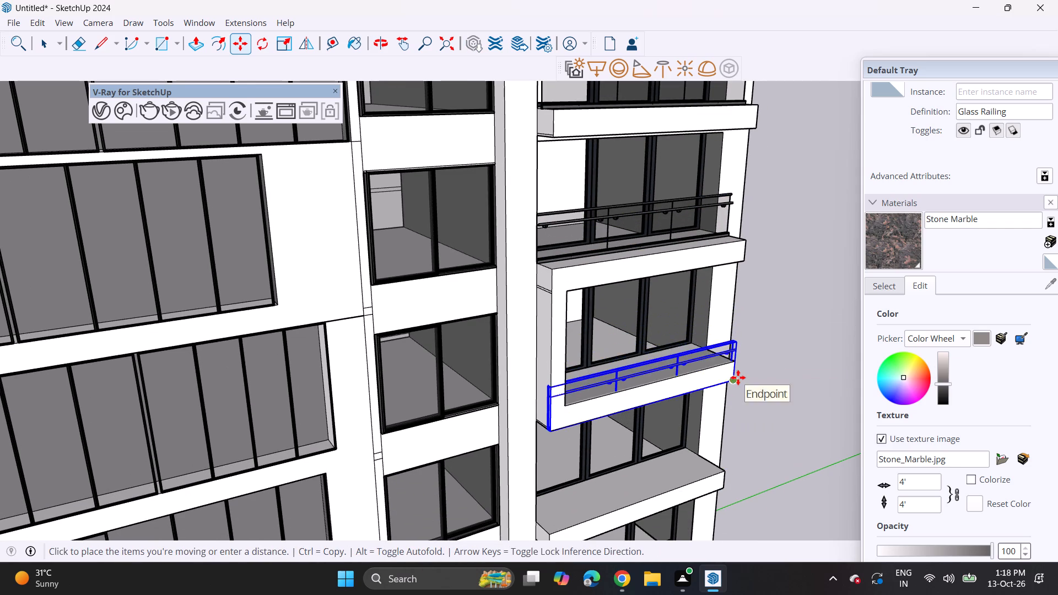
shift+middle_drag(731, 428, 710, 251)
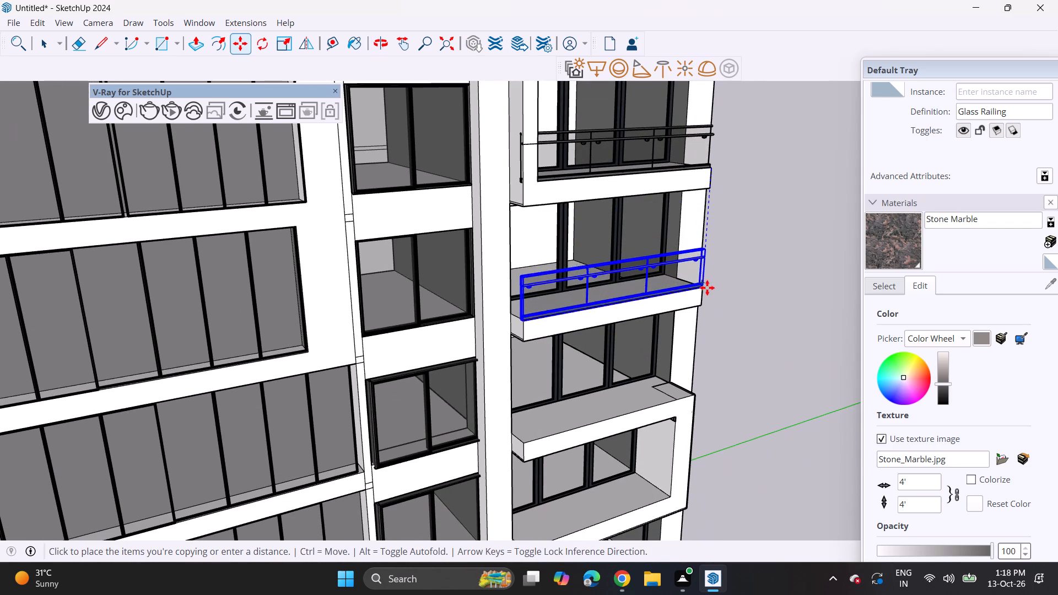
click(703, 285)
click(705, 284)
shift+middle_click(700, 350)
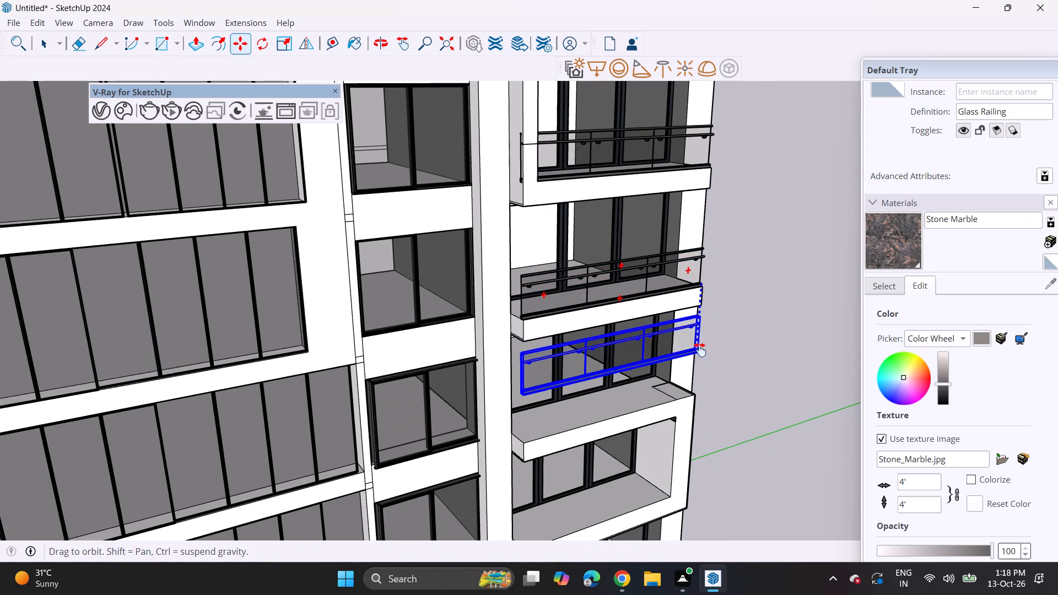
click(695, 398)
click(697, 396)
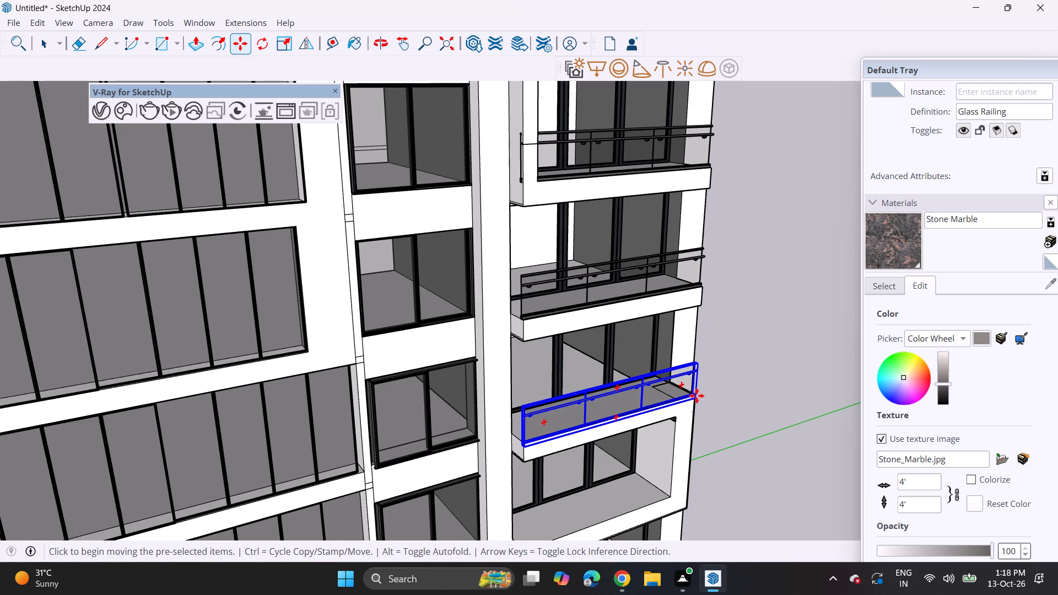
shift+middle_drag(697, 450, 674, 272)
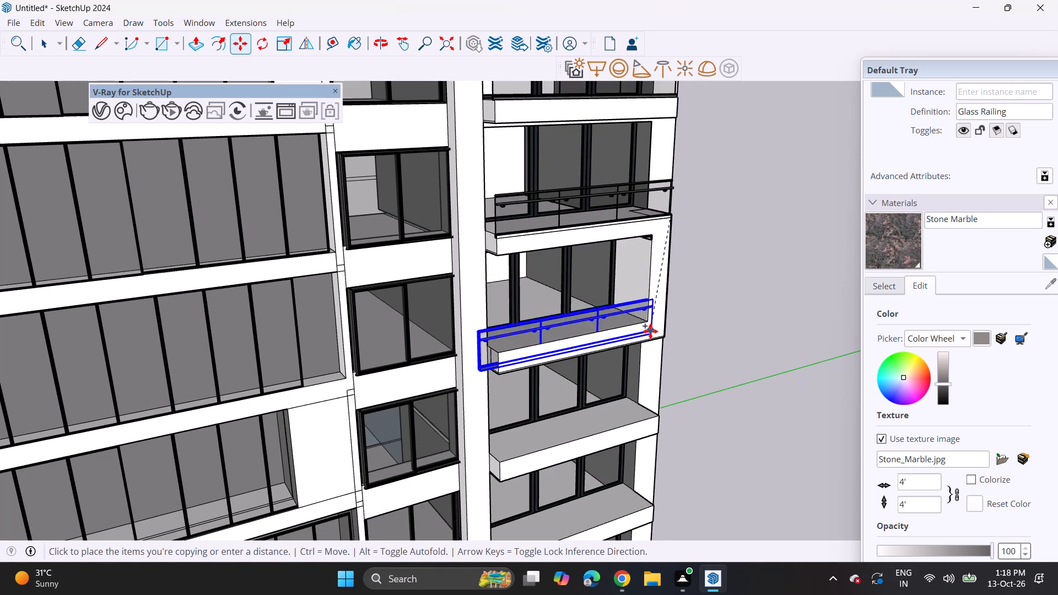
click(646, 318)
click(650, 328)
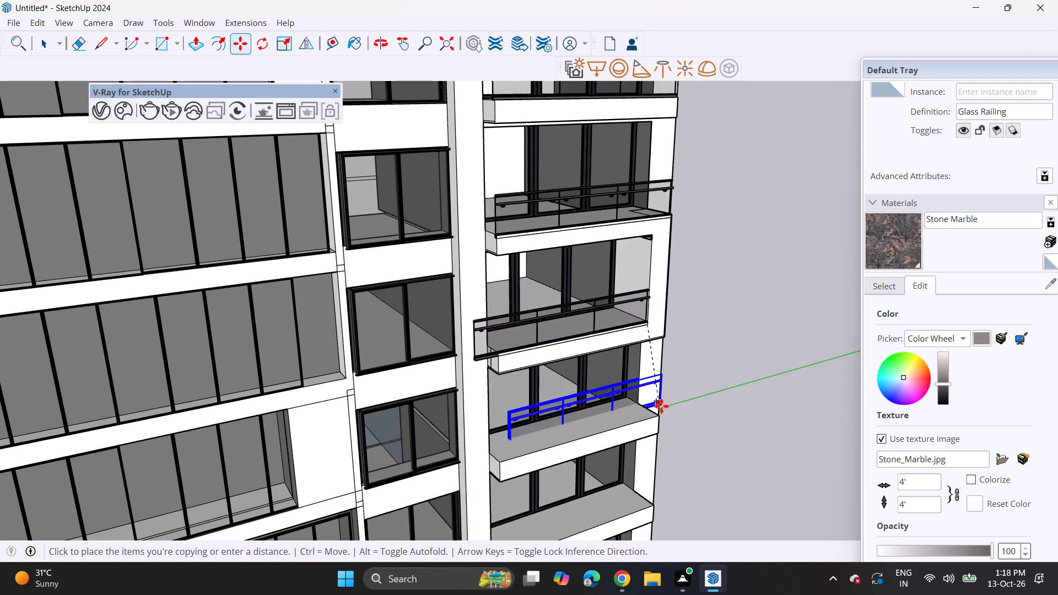
click(660, 413)
Copy the railing down onto the last three balconies, ending with the framed one just above the stone-clad base.
click(662, 420)
middle_drag(665, 462, 665, 286)
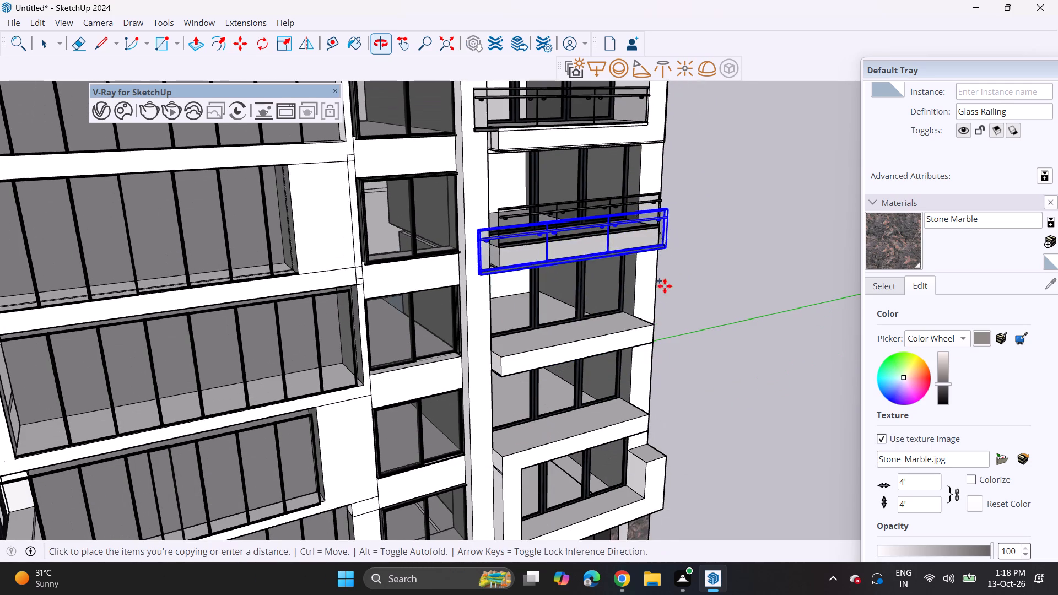
click(660, 327)
click(661, 326)
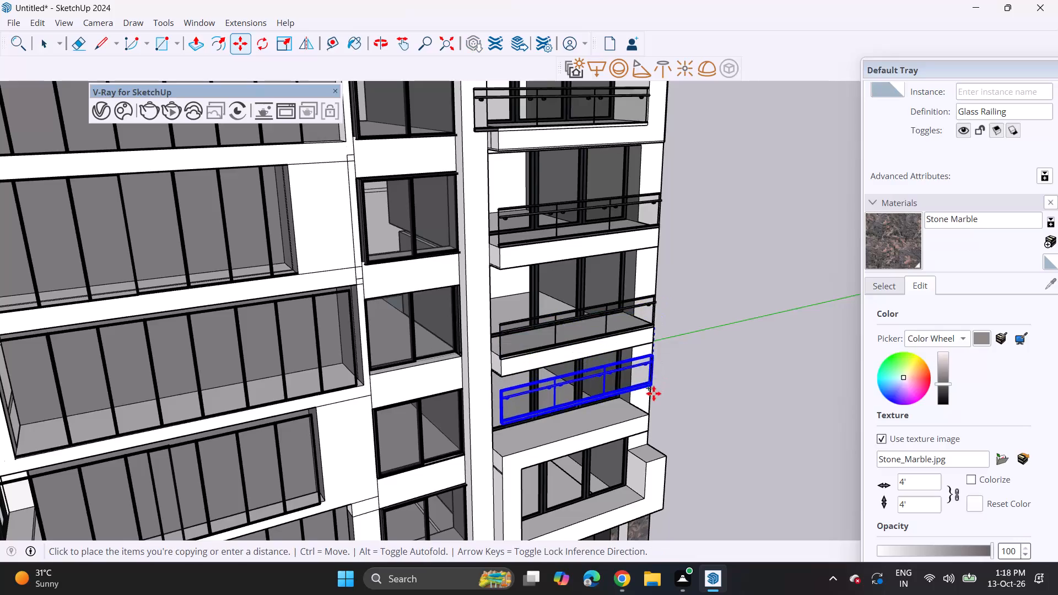
click(650, 411)
click(651, 414)
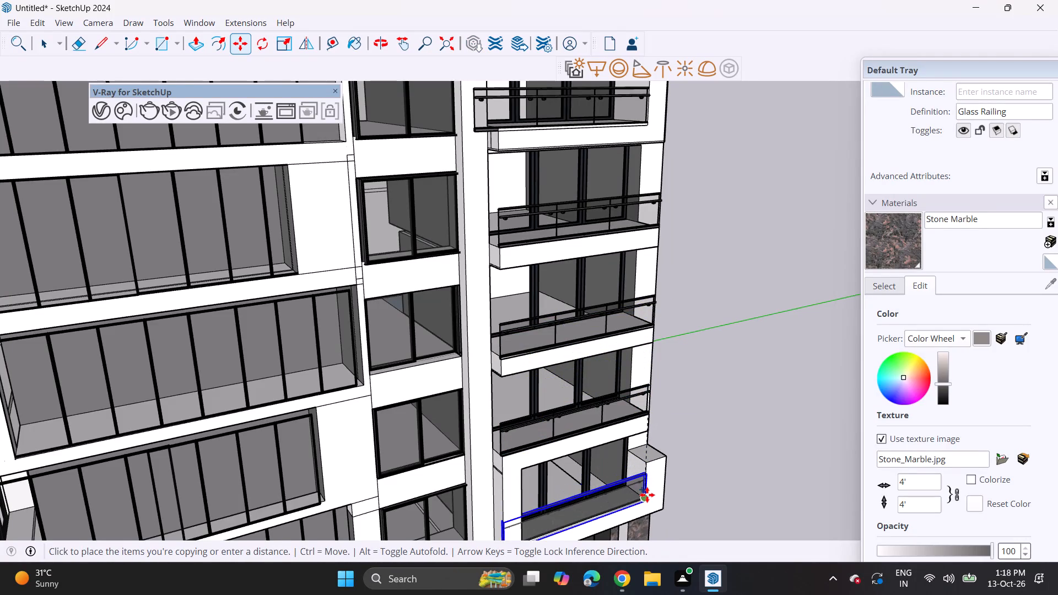
click(647, 495)
Clear the selection and examine the finished railing column from the stone base up the whole tower facade.
shift+middle_drag(651, 501, 646, 303)
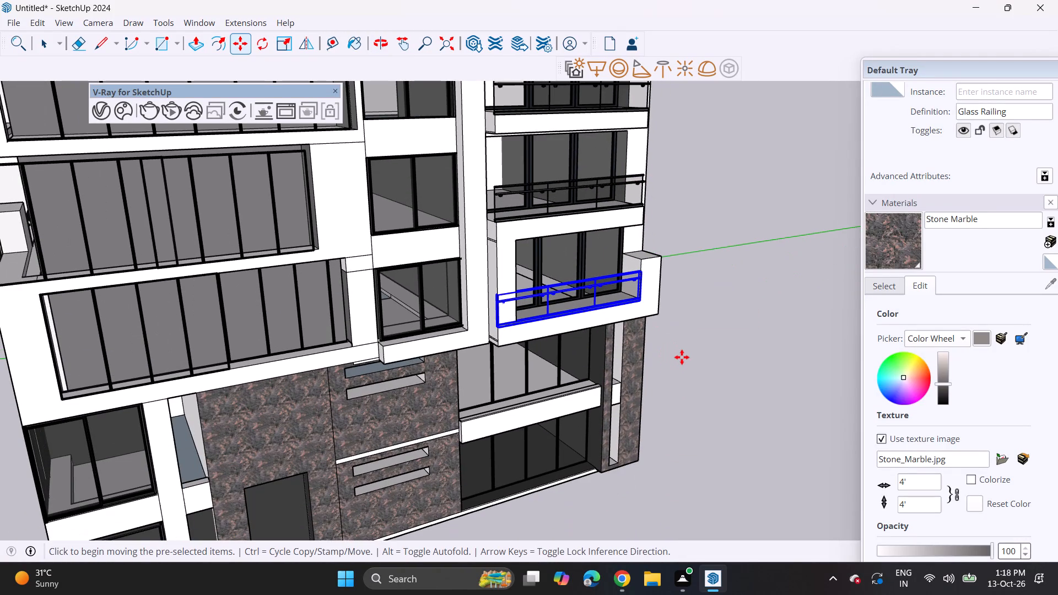
key(space)
click(681, 358)
middle_drag(680, 363, 650, 290)
scroll(640, 286, down, 5)
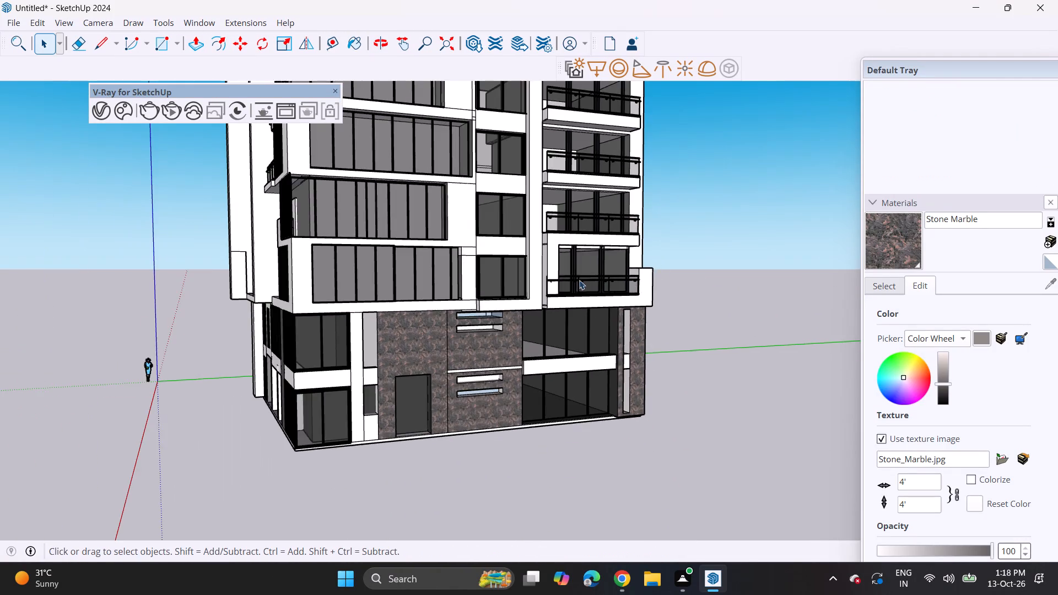
shift+middle_drag(579, 280, 654, 377)
scroll(659, 348, down, 4)
shift+middle_drag(656, 339, 697, 440)
middle_drag(699, 406, 695, 369)
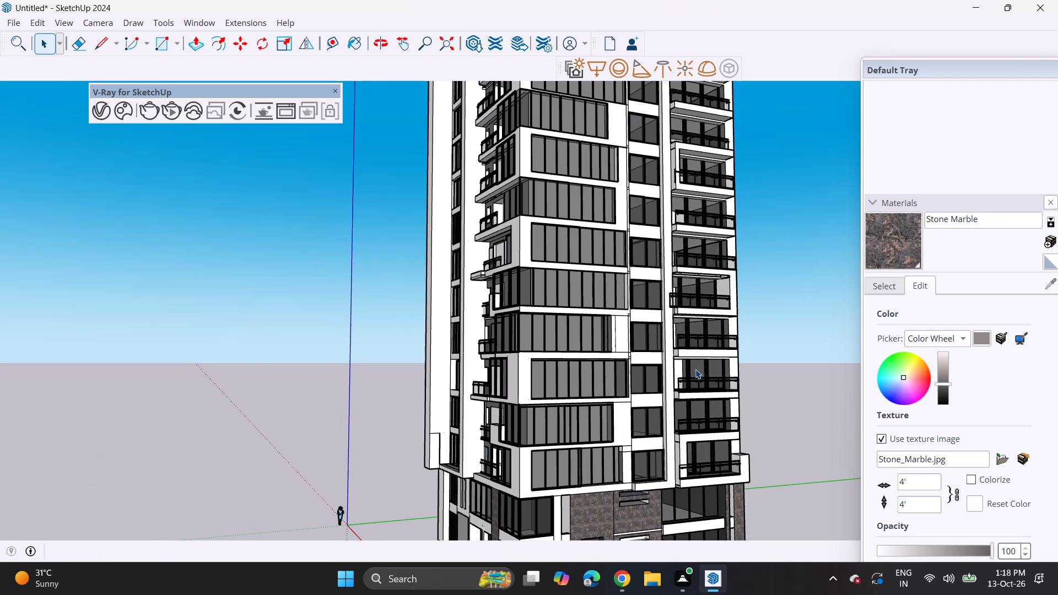
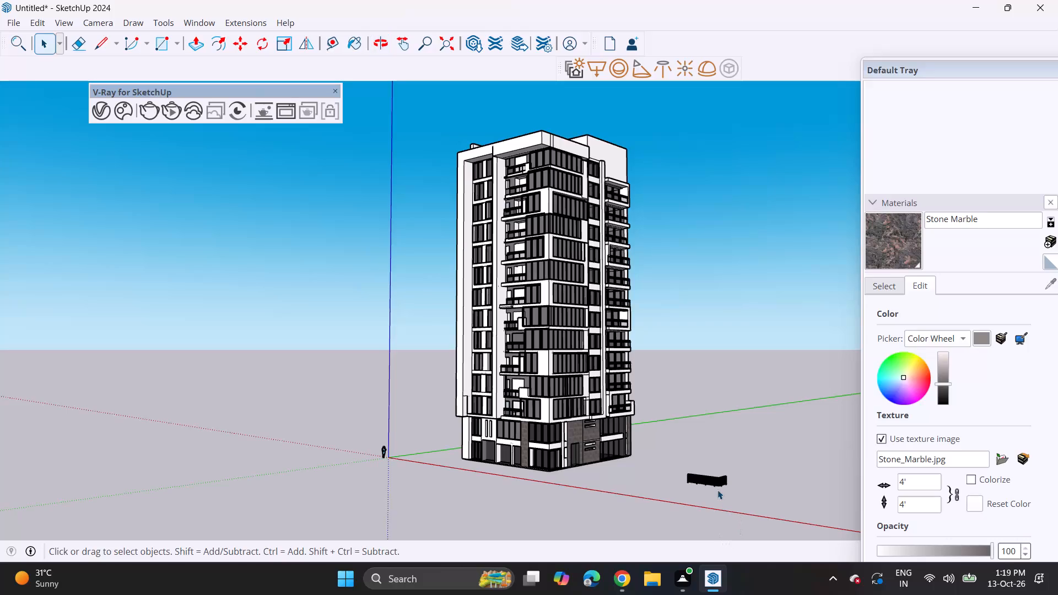
Delete the spare railing lying on the ground beside the tower.
click(716, 464)
click(711, 480)
key(Delete)
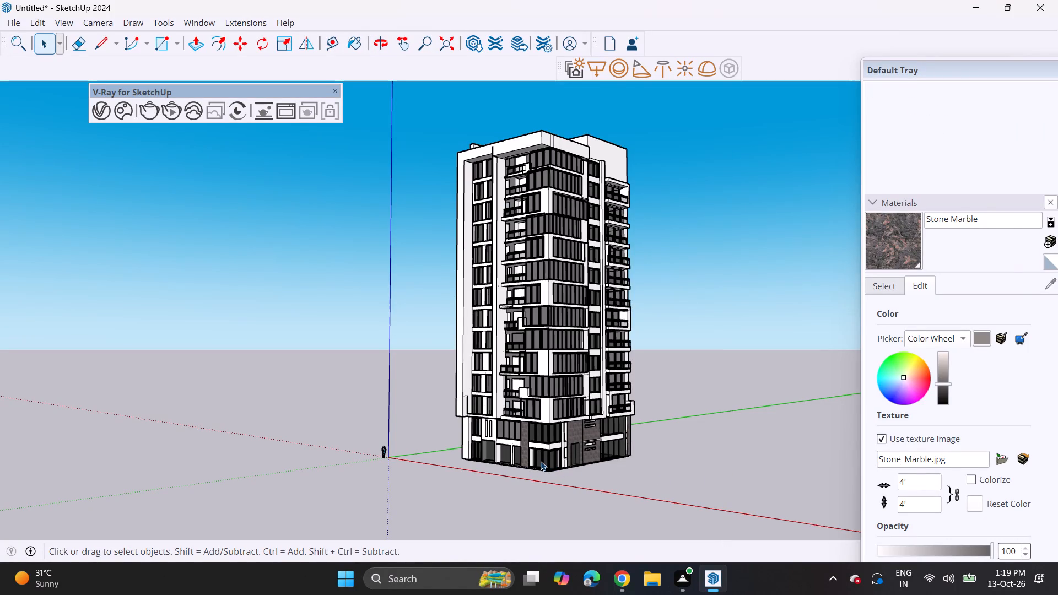
Push/Pull the tower's underside face downward to form a thin base slab beneath the ground floor.
scroll(574, 471, up, 3)
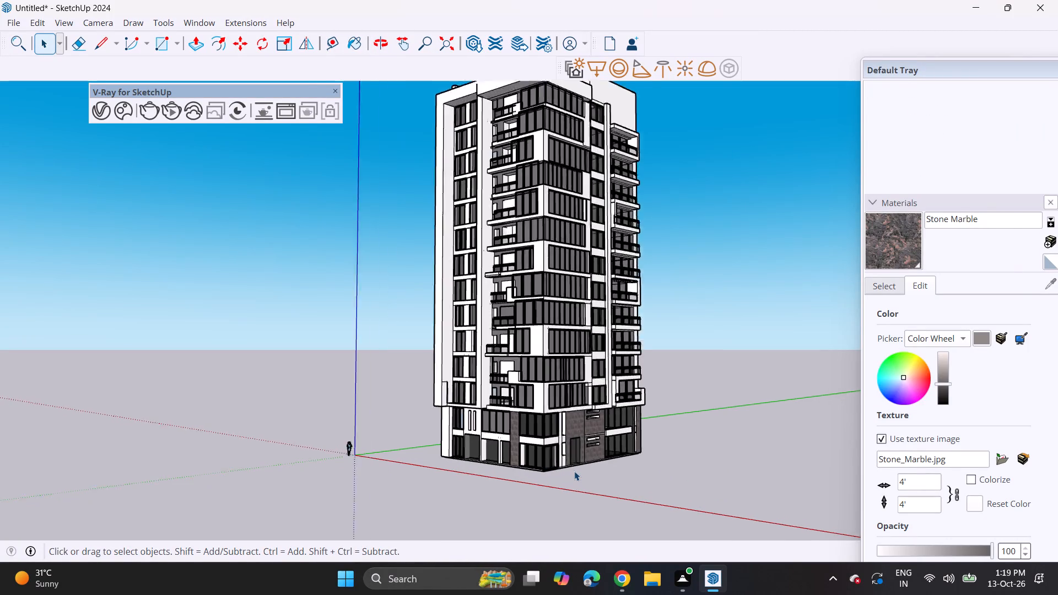
scroll(574, 471, up, 2)
middle_drag(574, 471, 577, 343)
scroll(568, 452, up, 3)
key(space)
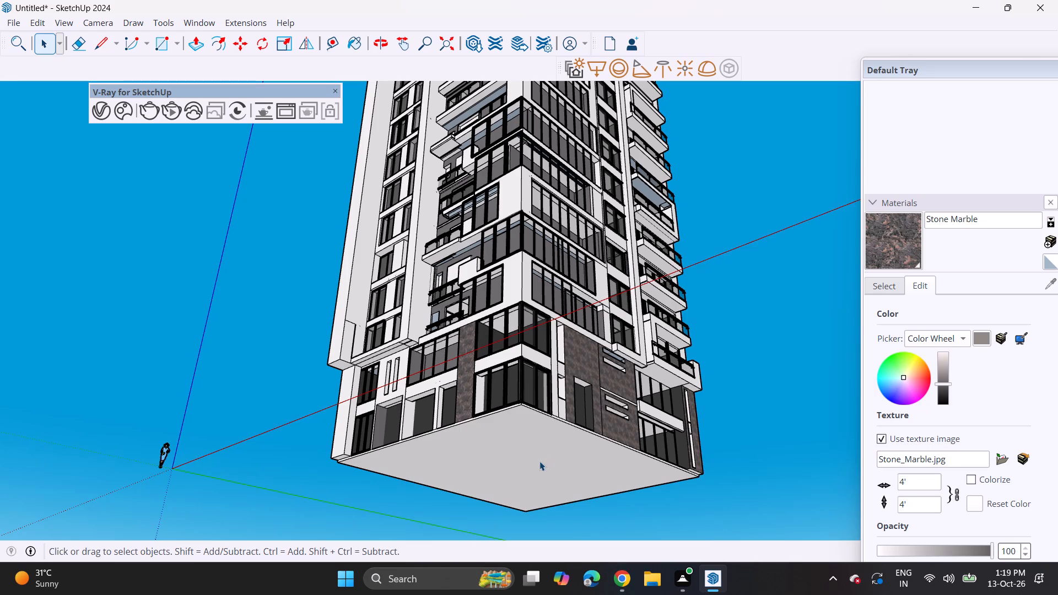
key(p)
click(539, 461)
click(535, 475)
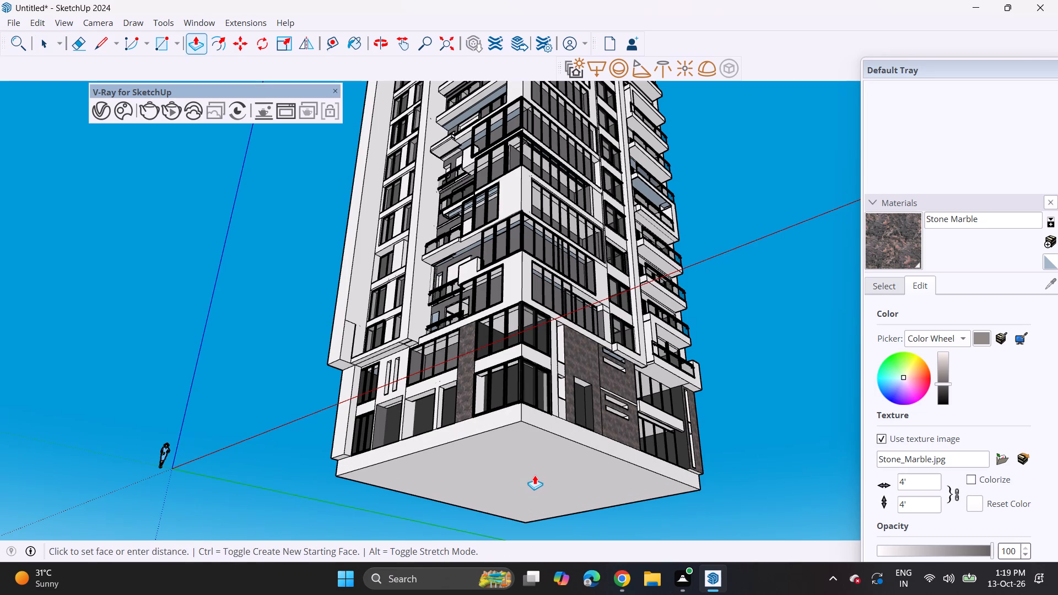
Extend the base slab outward in front of both glazed facades by pulling its two side faces.
middle_drag(500, 412, 509, 581)
click(482, 510)
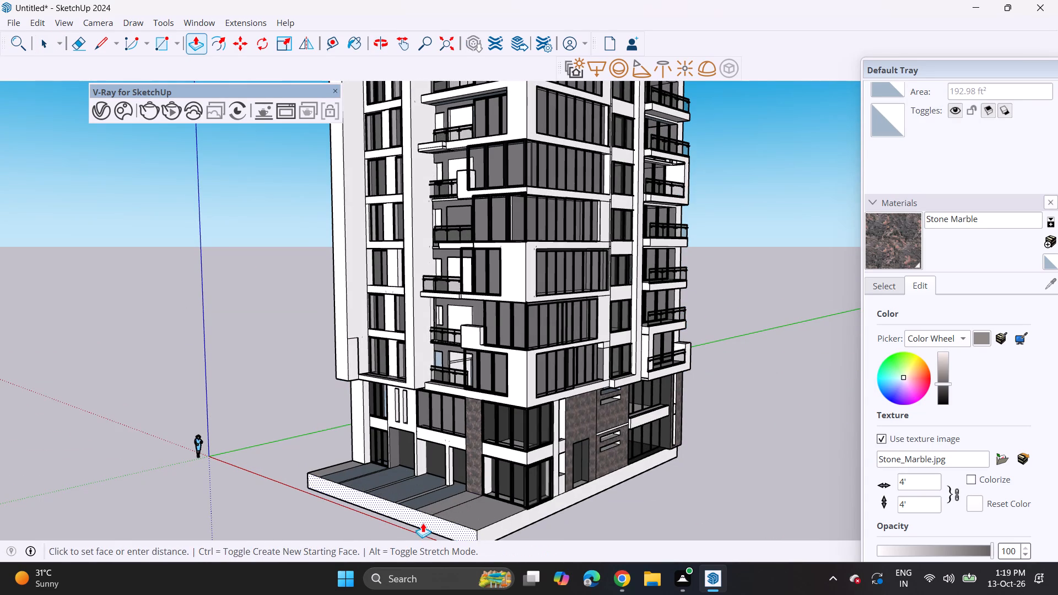
click(391, 518)
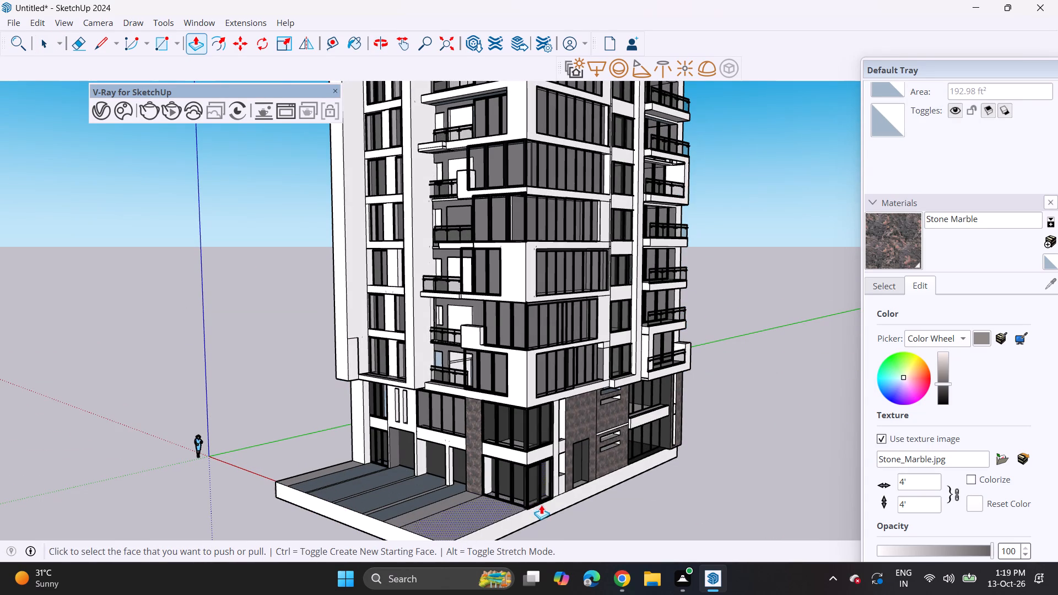
double_click(543, 507)
click(542, 507)
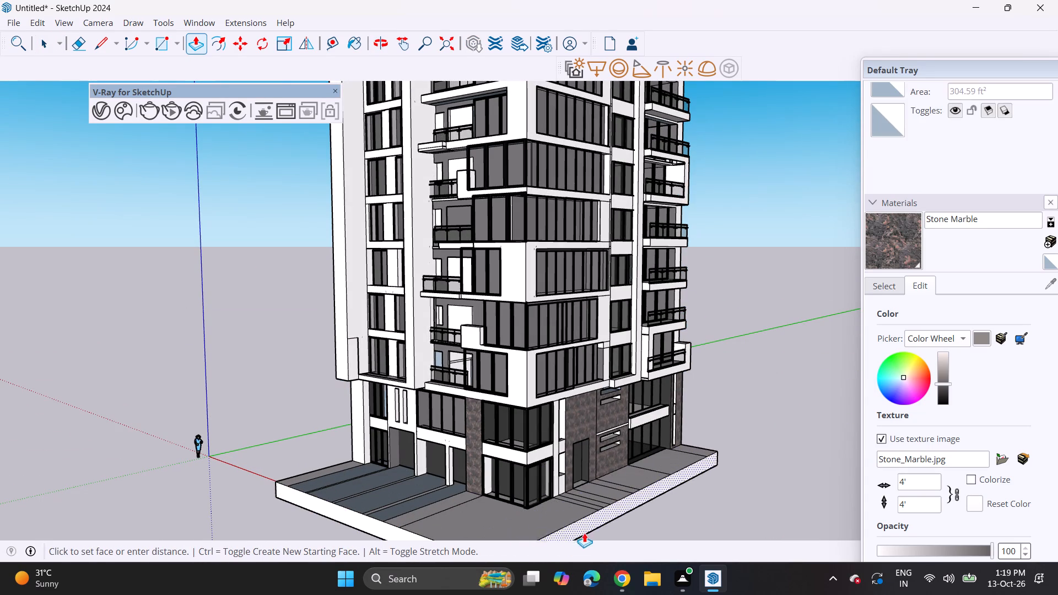
click(656, 545)
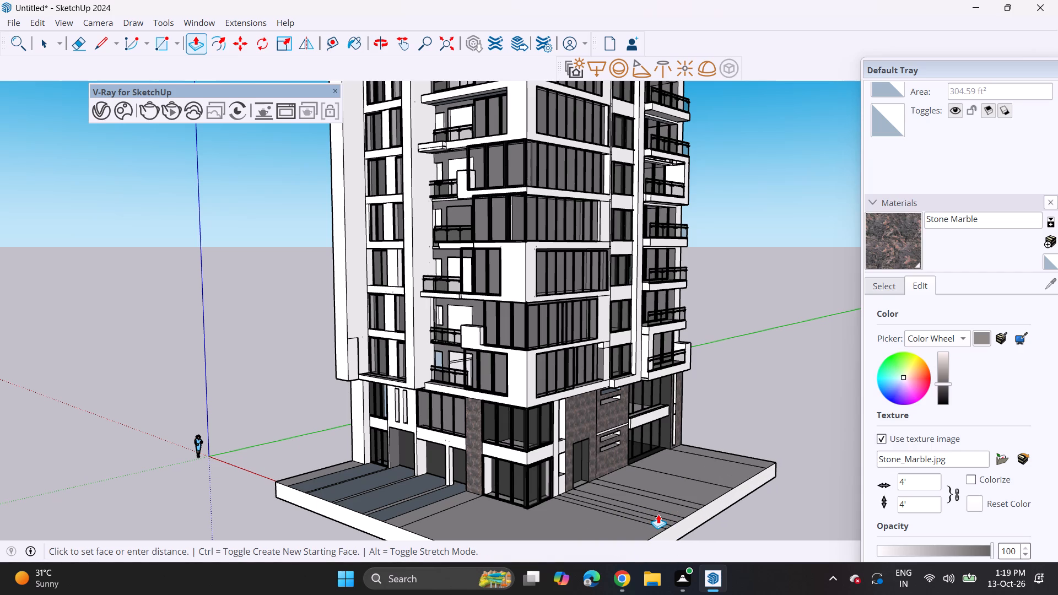
click(658, 514)
Extend the base slab outward beyond the tower's two blank walls by pulling its other two side faces.
scroll(657, 516, down, 4)
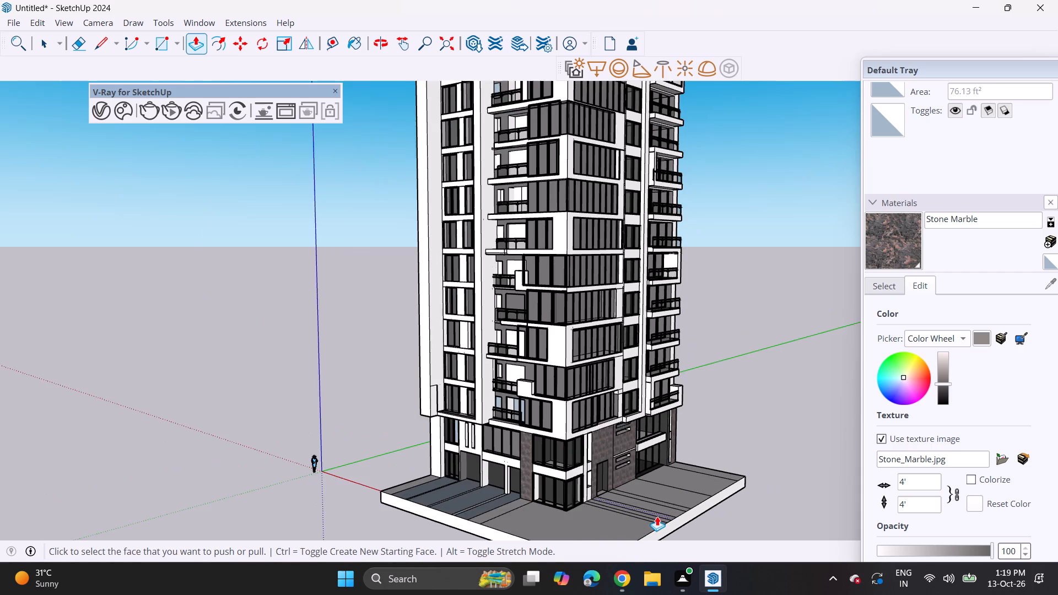
shift+middle_drag(657, 516, 640, 415)
middle_drag(378, 376, 728, 442)
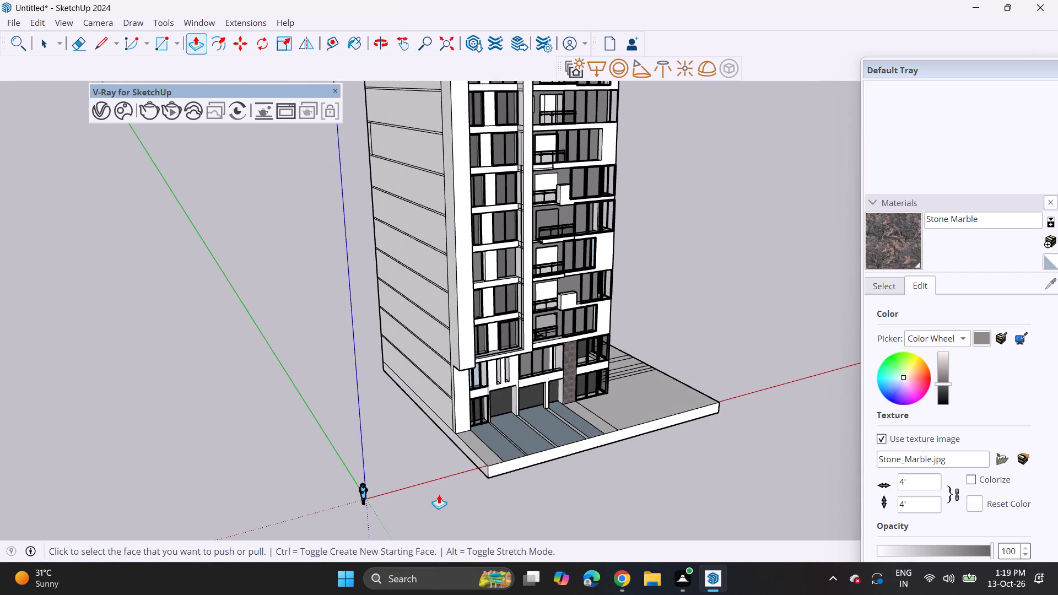
click(477, 457)
click(399, 473)
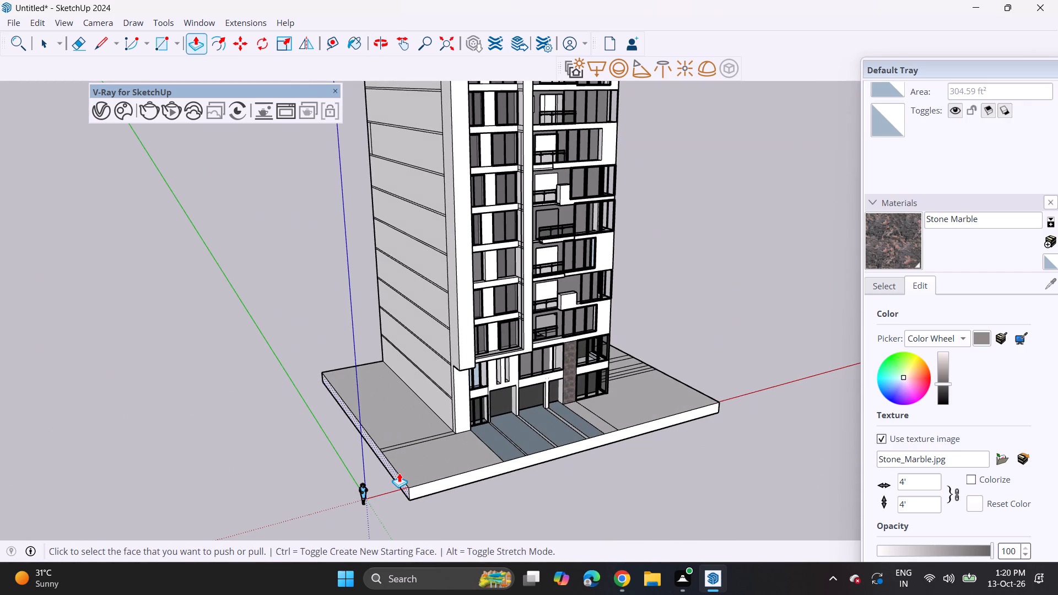
middle_drag(589, 425, 256, 370)
middle_drag(952, 494, 862, 480)
middle_drag(804, 453, 424, 455)
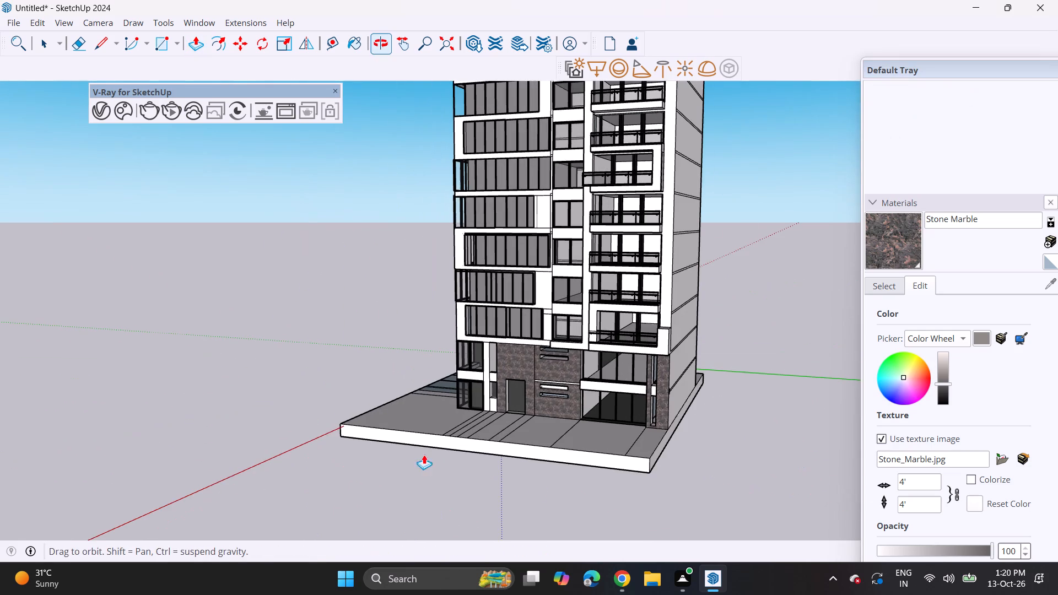
click(659, 457)
click(798, 457)
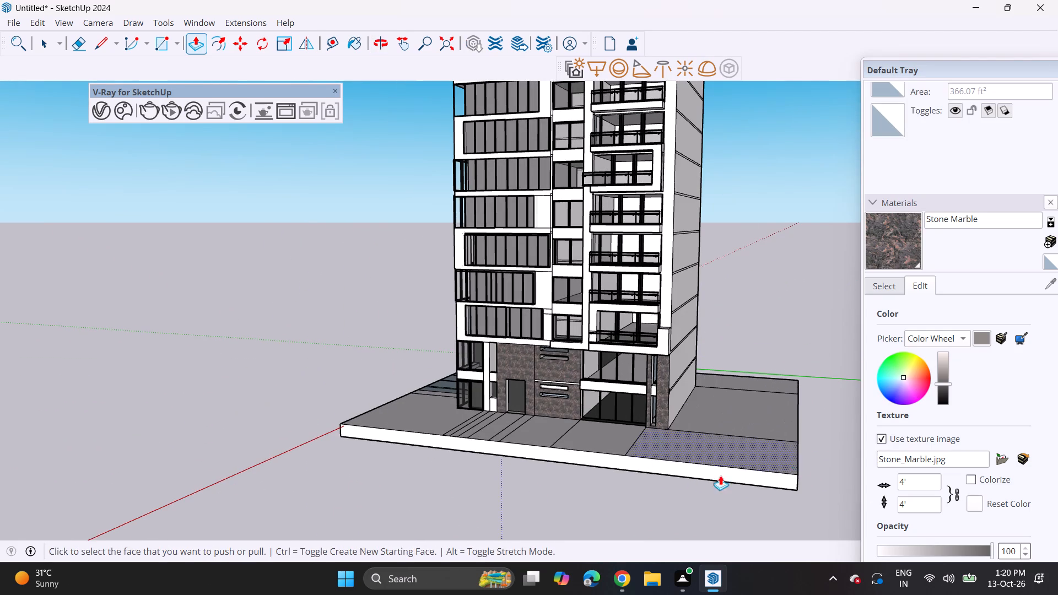
Pull the slab's two facade-side edges much farther out to form a large ground plane in front of the tower.
middle_drag(505, 439, 855, 475)
click(522, 484)
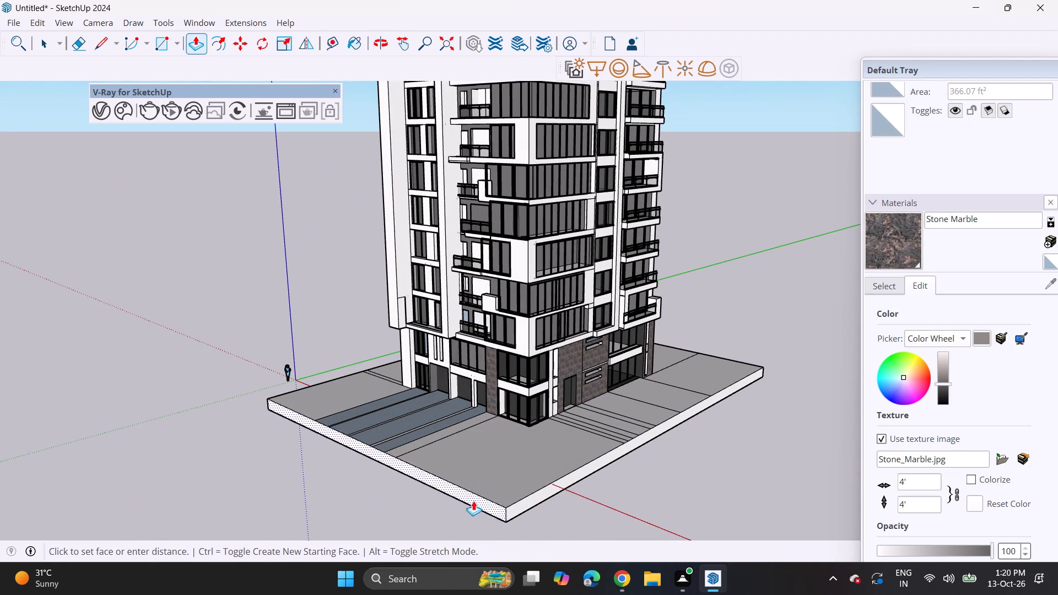
click(456, 511)
drag(556, 491, 566, 496)
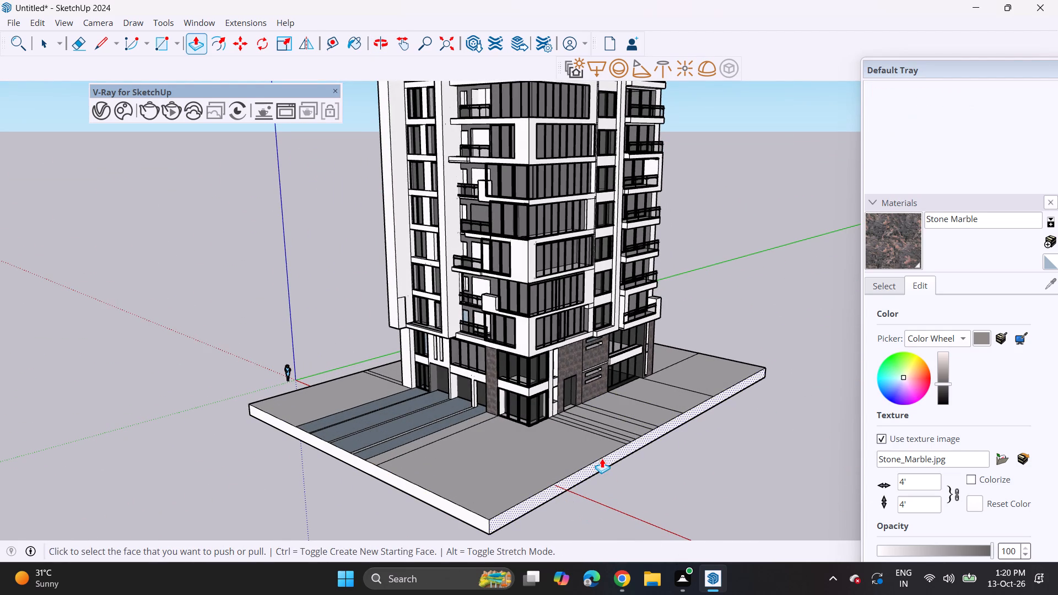
drag(604, 464, 613, 467)
scroll(733, 498, down, 7)
shift+middle_drag(688, 469, 617, 378)
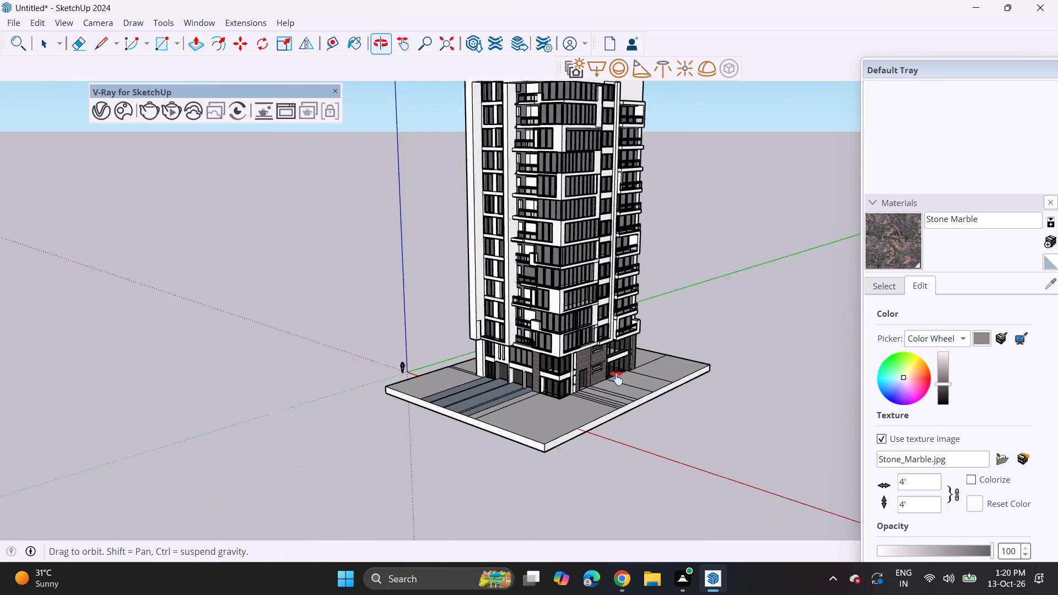
shift+middle_drag(617, 378, 610, 370)
click(541, 382)
click(713, 477)
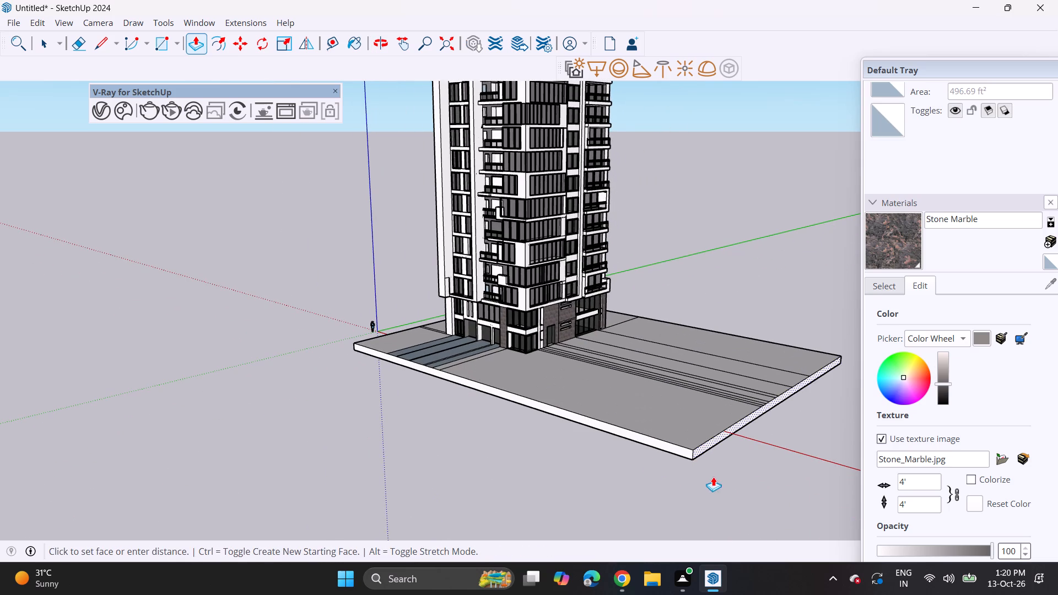
click(607, 428)
click(424, 502)
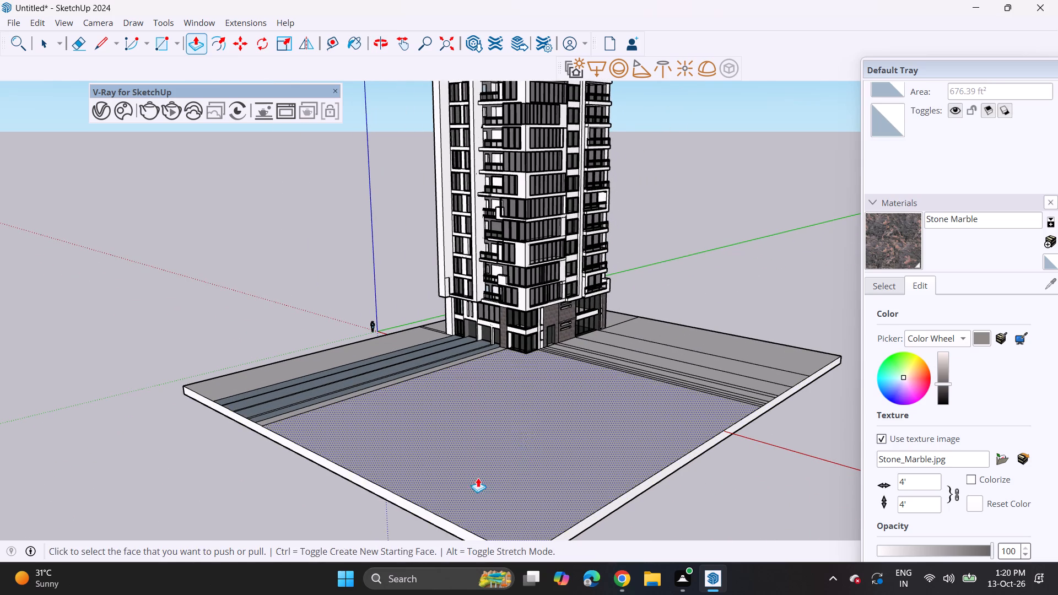
Erase the dividing lines across the top of the ground slab so it forms one continuous surface.
shift+middle_drag(526, 419, 492, 481)
drag(77, 37, 96, 47)
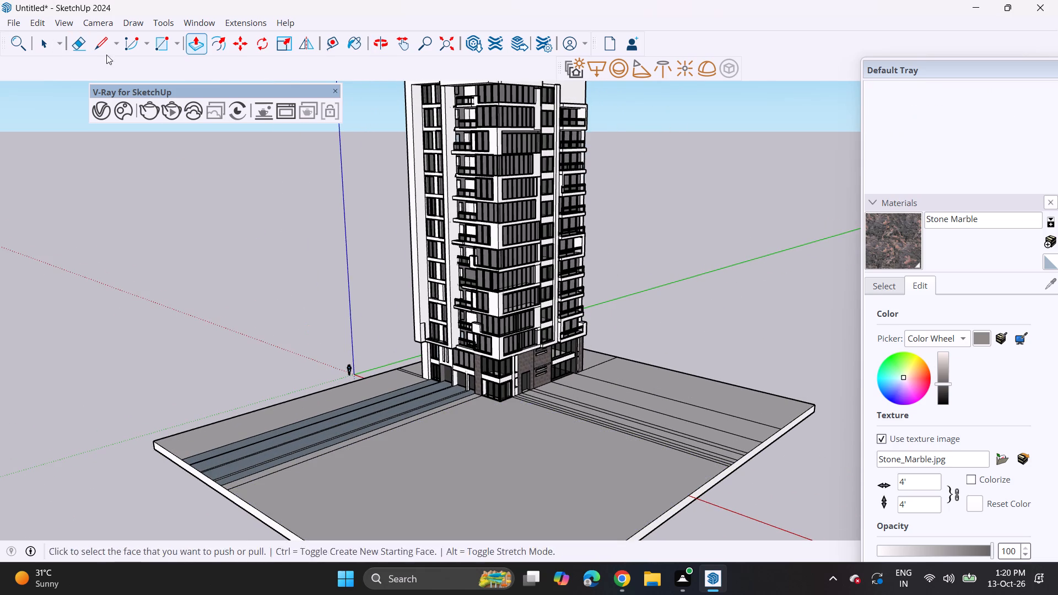
click(86, 49)
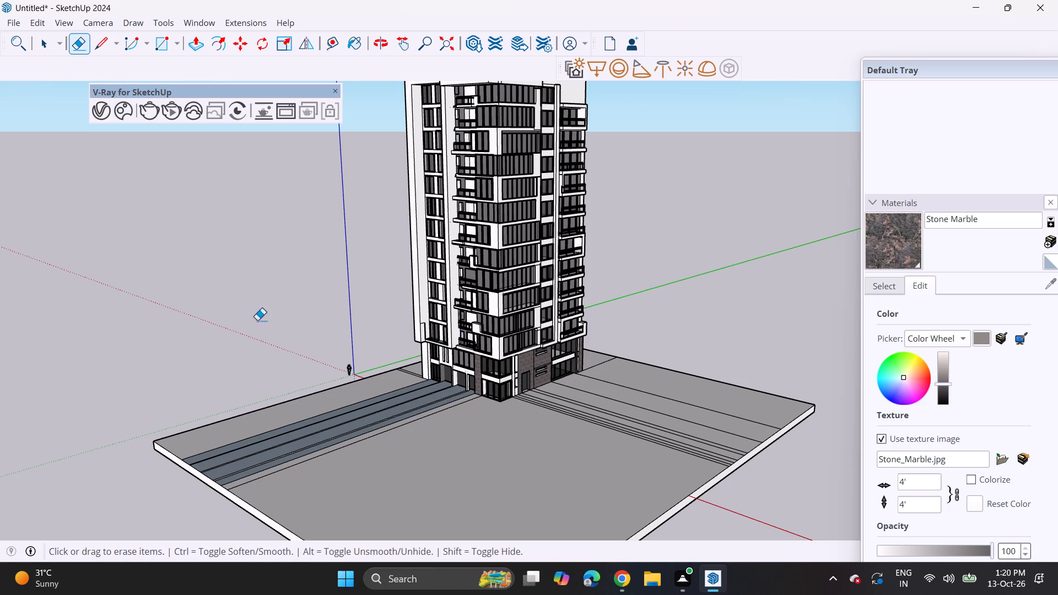
drag(302, 405, 337, 459)
drag(652, 391, 627, 414)
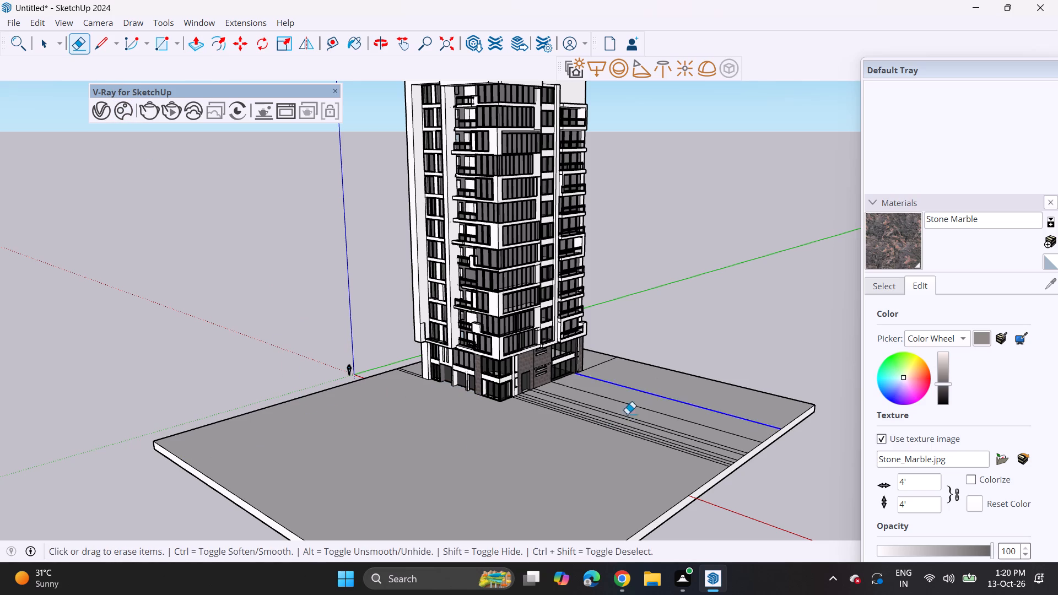
drag(627, 414, 601, 434)
drag(596, 359, 609, 375)
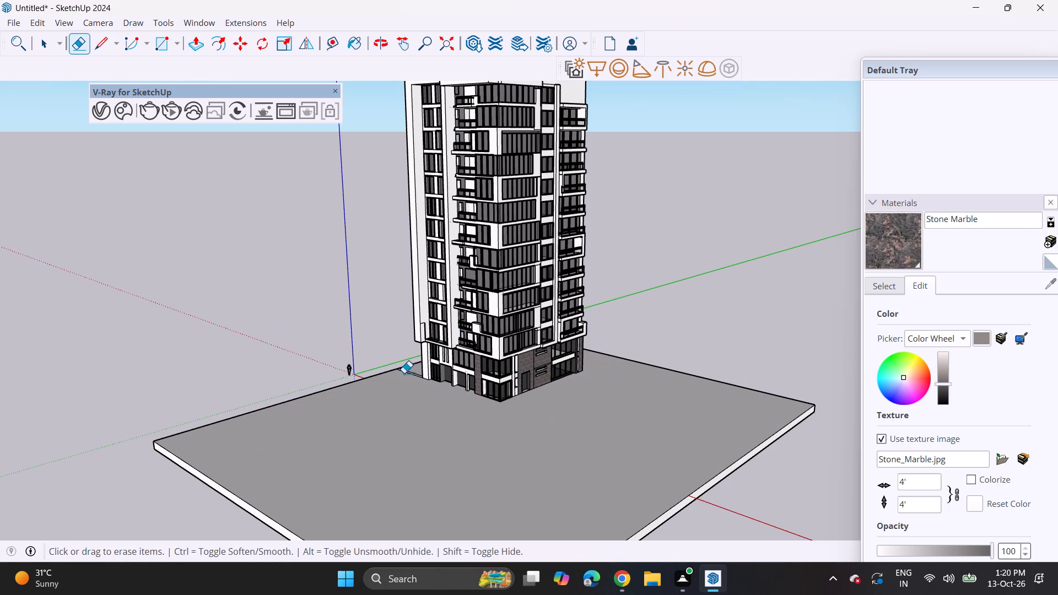
drag(411, 369, 405, 378)
Examine the tower on its ground slab from near street level.
middle_drag(473, 402, 473, 395)
scroll(473, 402, up, 1)
middle_drag(481, 377, 486, 298)
scroll(486, 291, up, 1)
shift+middle_drag(487, 293, 478, 394)
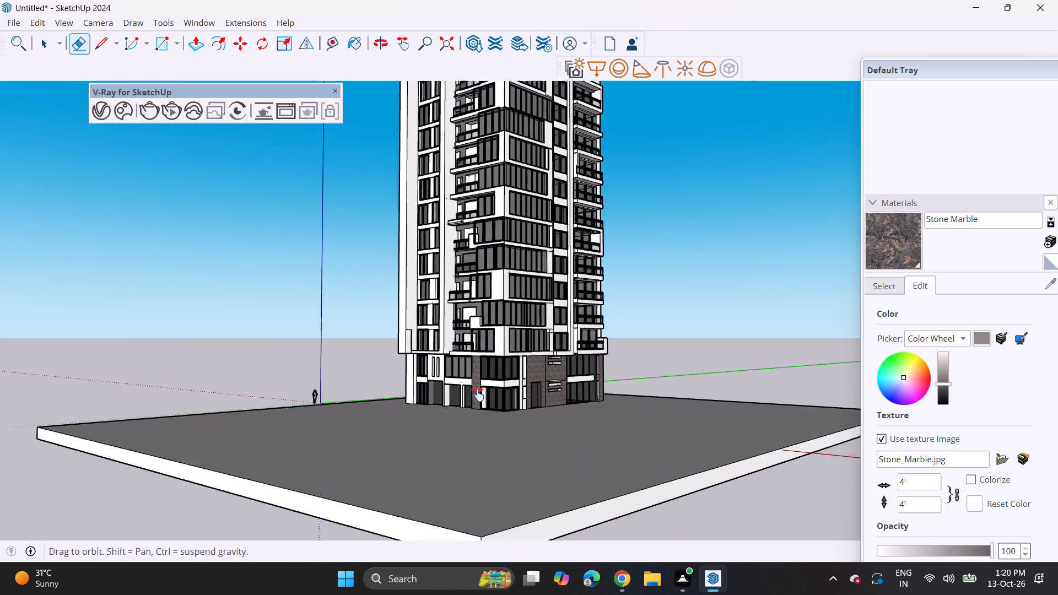
shift+middle_drag(478, 394, 478, 396)
scroll(491, 402, up, 2)
middle_drag(494, 402, 484, 369)
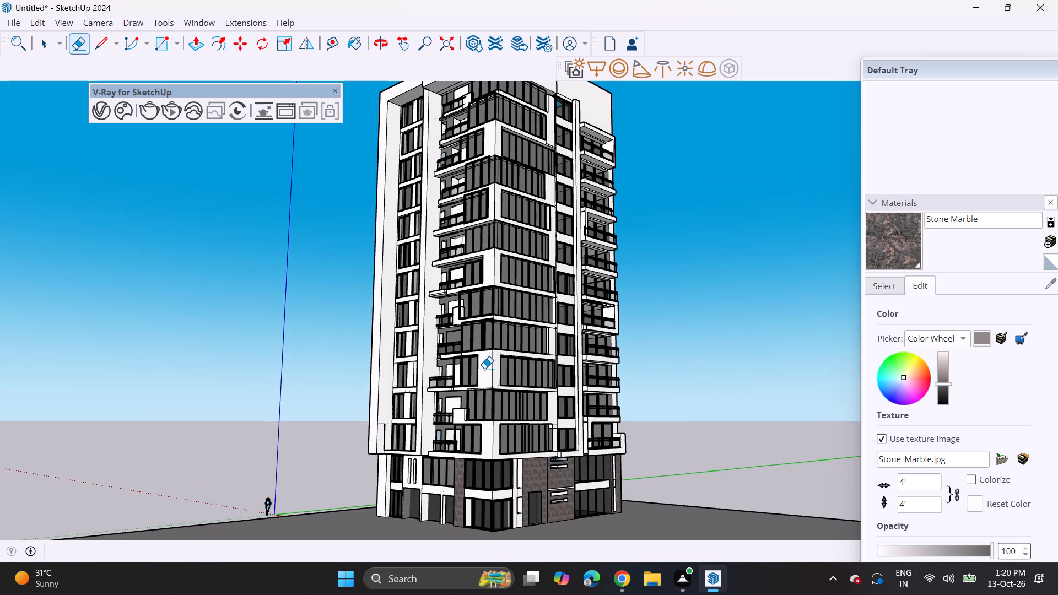
middle_drag(495, 383, 493, 378)
scroll(491, 387, down, 2)
middle_drag(497, 400, 498, 371)
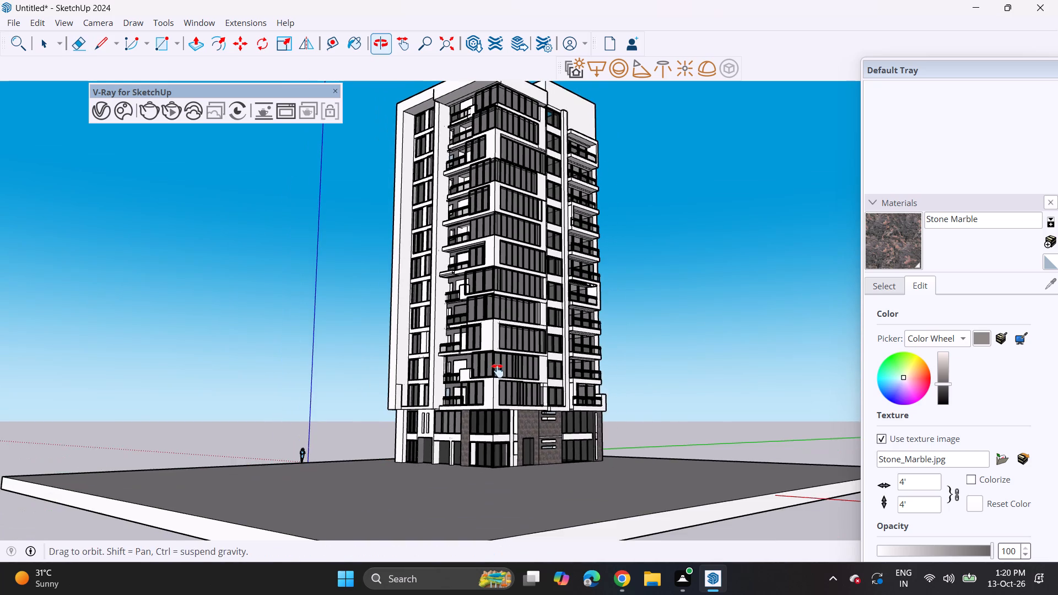
middle_drag(498, 371, 493, 383)
Push/Pull the ground slab's two facade-side edges outward again to enlarge the ground well beyond the tower's front corner.
scroll(506, 318, down, 8)
shift+middle_drag(496, 376, 508, 312)
middle_drag(506, 322, 493, 468)
key(p)
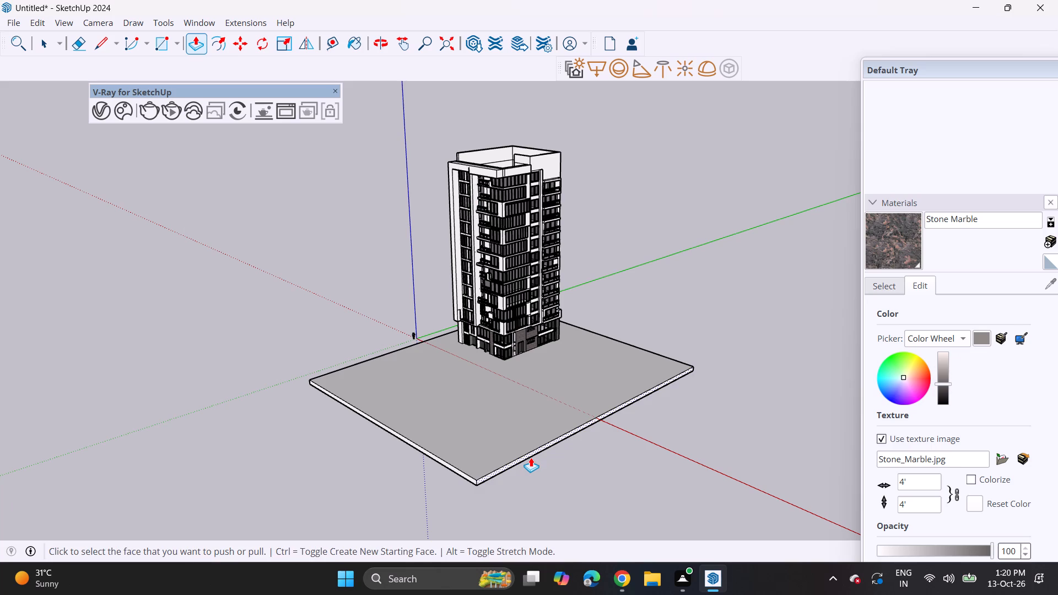
click(531, 457)
click(710, 529)
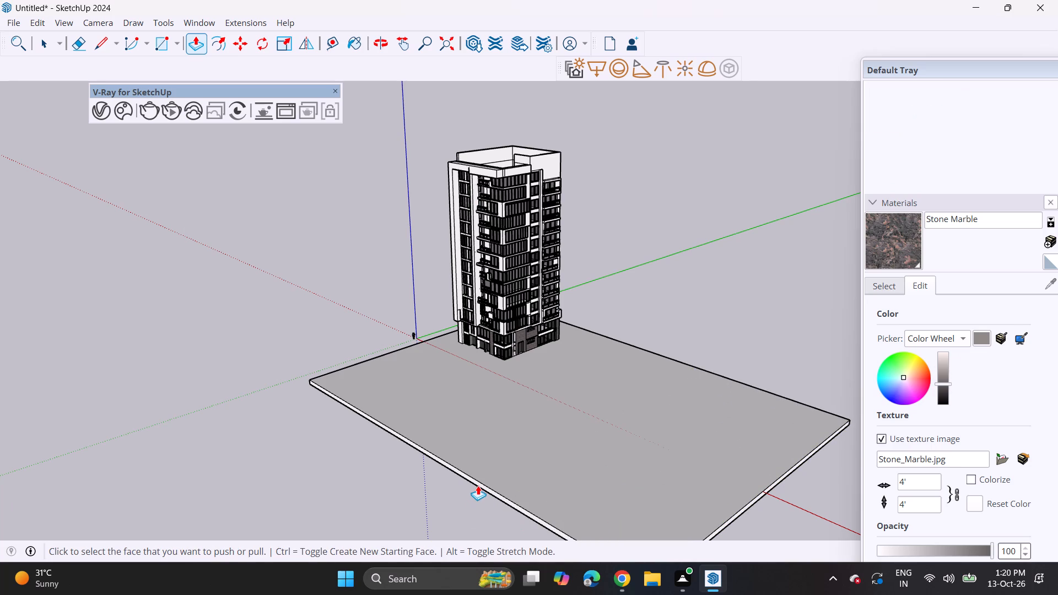
click(478, 485)
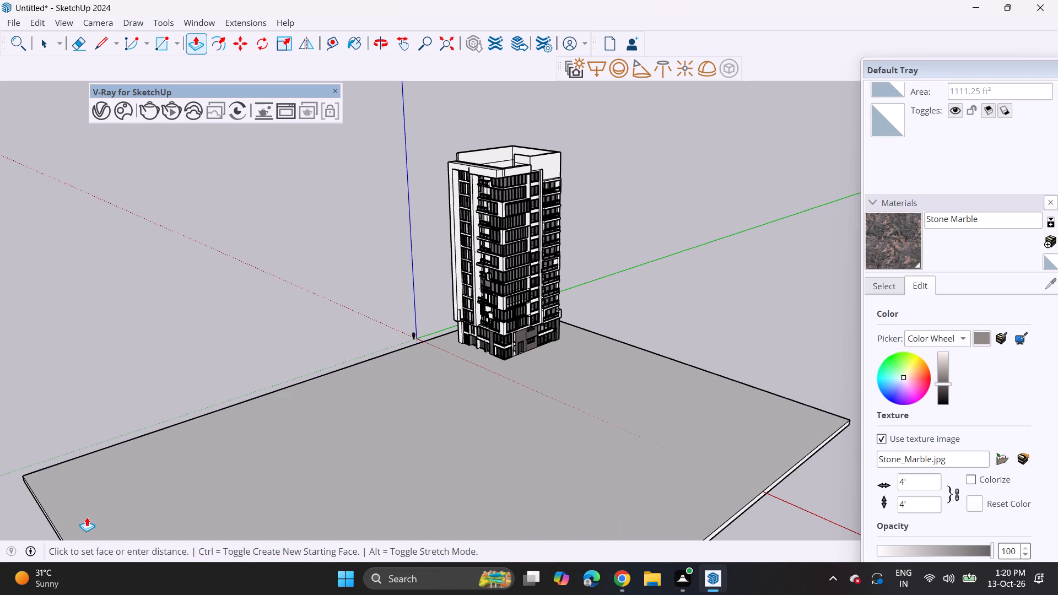
click(87, 517)
Examine the whole tower above the enlarged ground from a low eye-level corner viewpoint.
middle_drag(520, 372, 525, 333)
scroll(527, 323, up, 3)
middle_drag(531, 278, 538, 354)
middle_drag(545, 358, 543, 231)
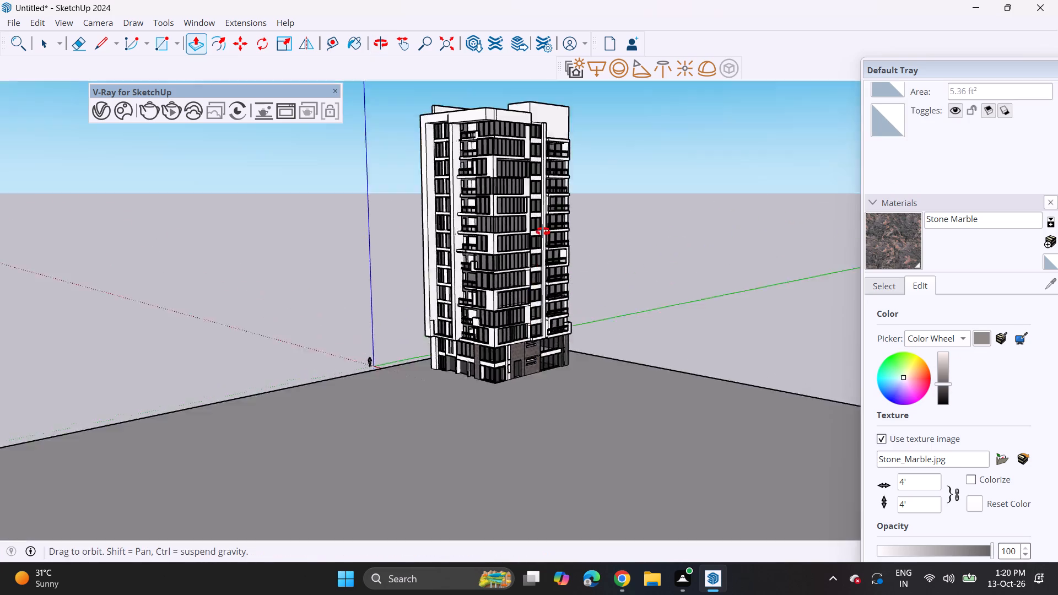
middle_drag(543, 231, 543, 201)
shift+middle_drag(544, 200, 560, 300)
scroll(559, 316, up, 2)
middle_drag(558, 372, 558, 334)
scroll(550, 354, up, 2)
middle_drag(550, 354, 550, 346)
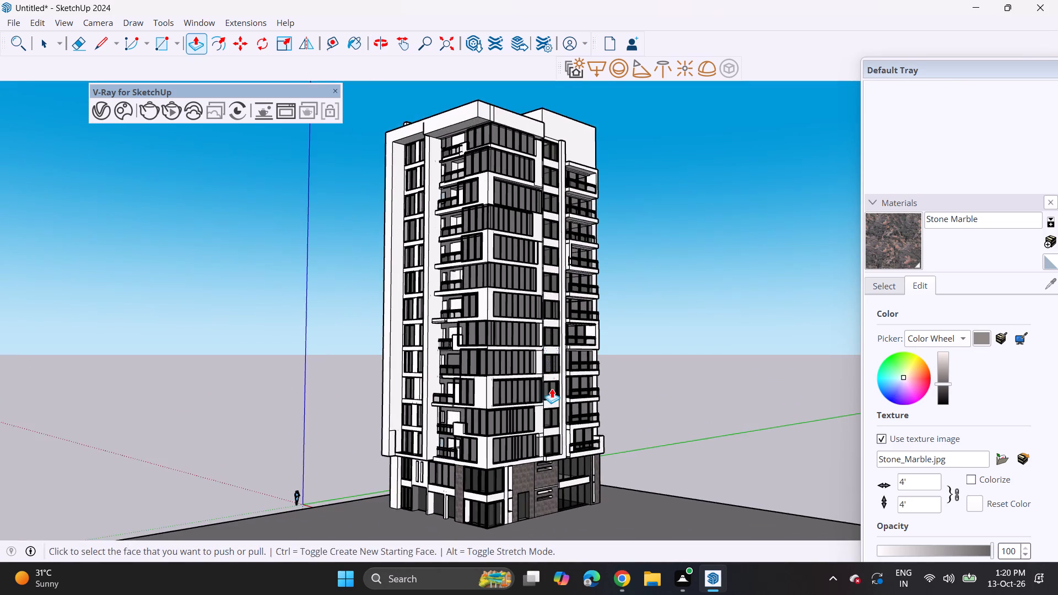
middle_drag(552, 390, 564, 329)
scroll(557, 360, up, 1)
middle_drag(557, 360, 560, 312)
shift+middle_drag(560, 312, 563, 437)
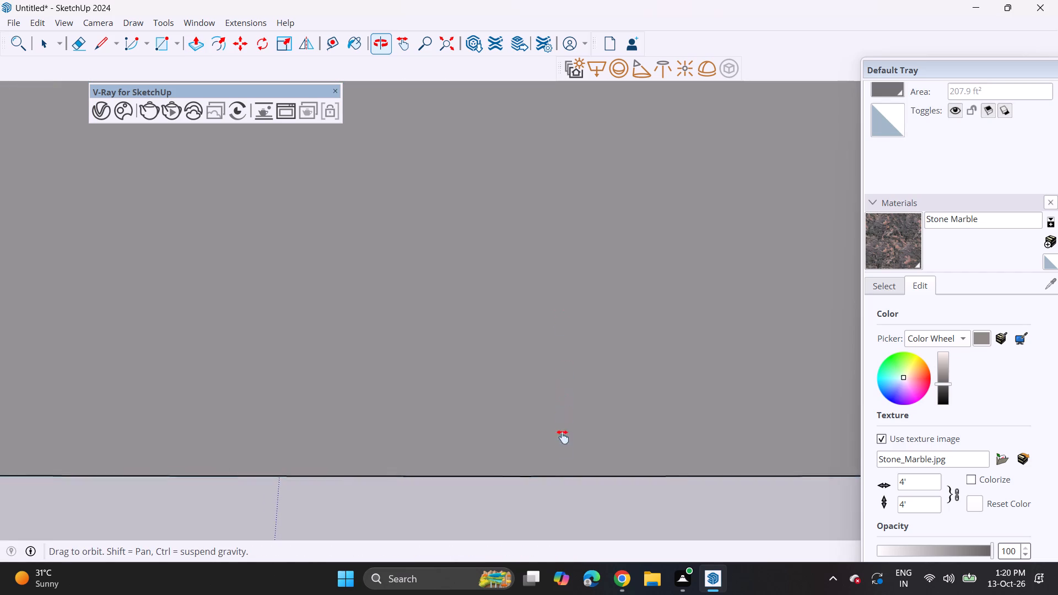
shift+middle_drag(563, 437, 564, 478)
middle_drag(531, 313, 540, 523)
shift+middle_drag(541, 343, 545, 359)
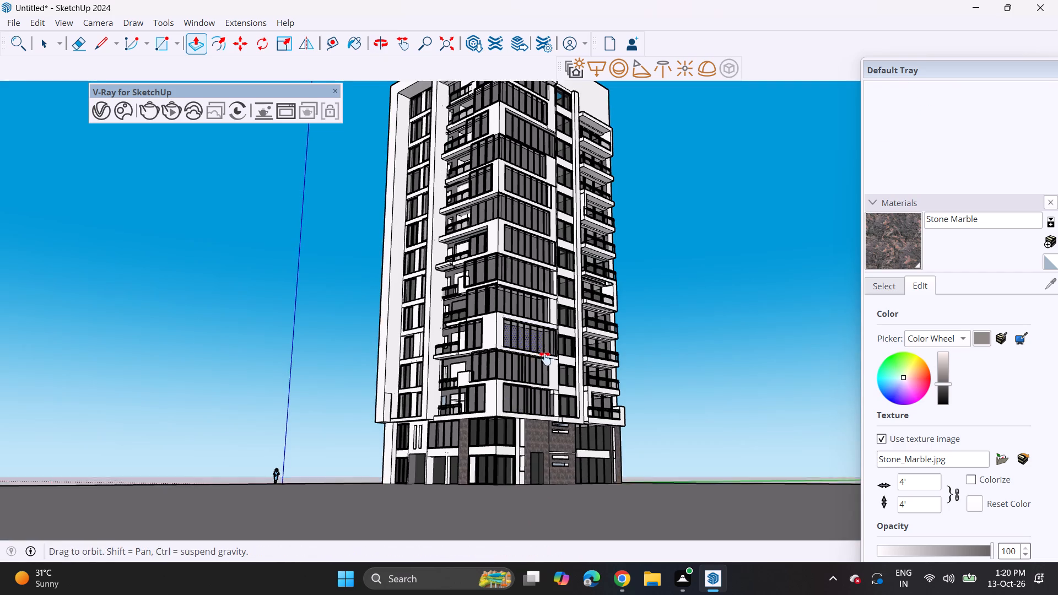
shift+middle_drag(545, 359, 545, 372)
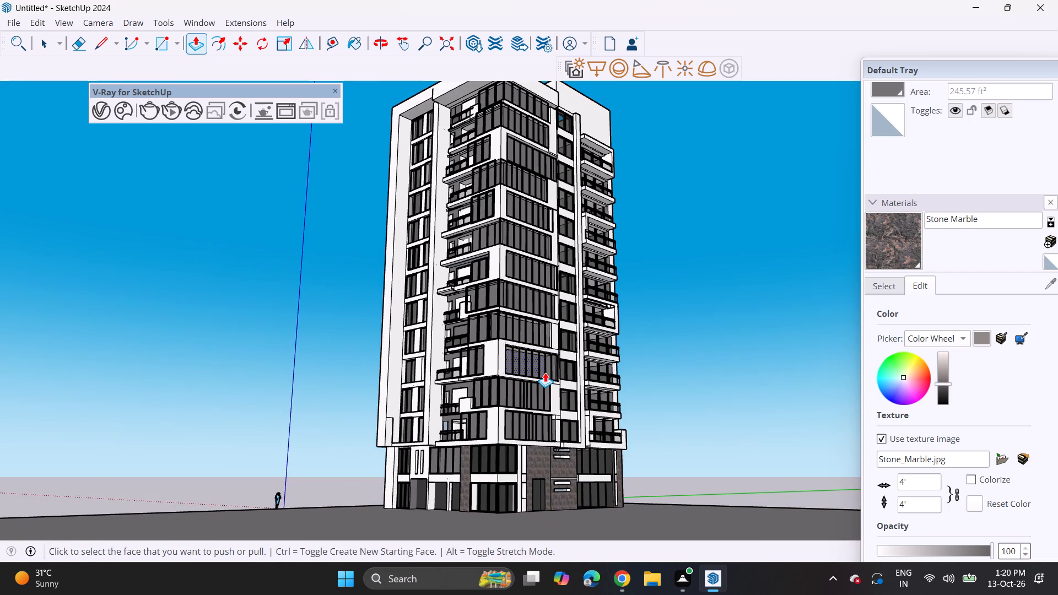
shift+middle_drag(528, 374, 528, 381)
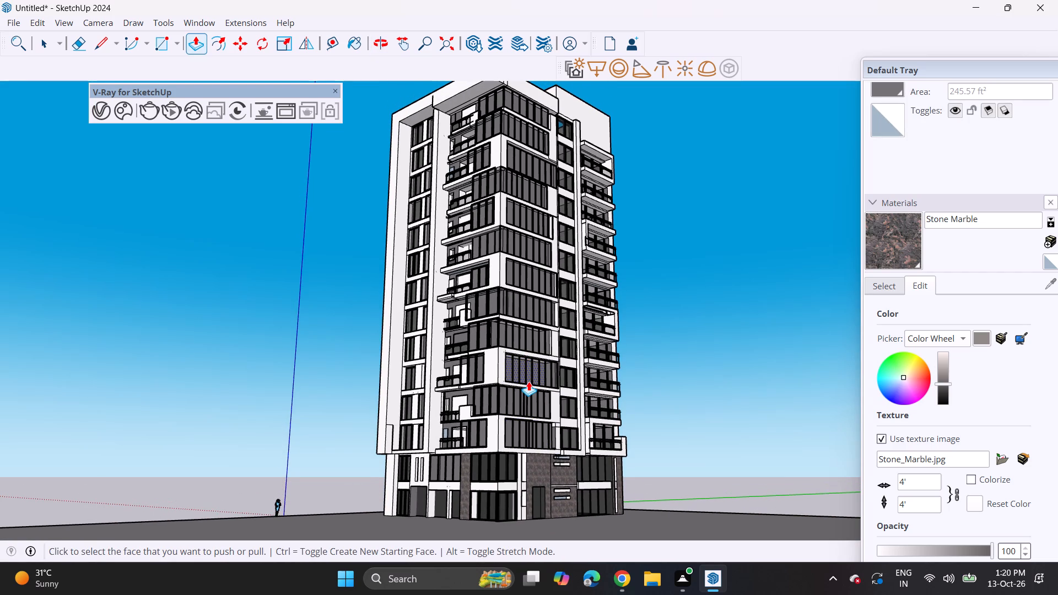
shift+middle_drag(528, 382, 530, 399)
scroll(530, 399, down, 2)
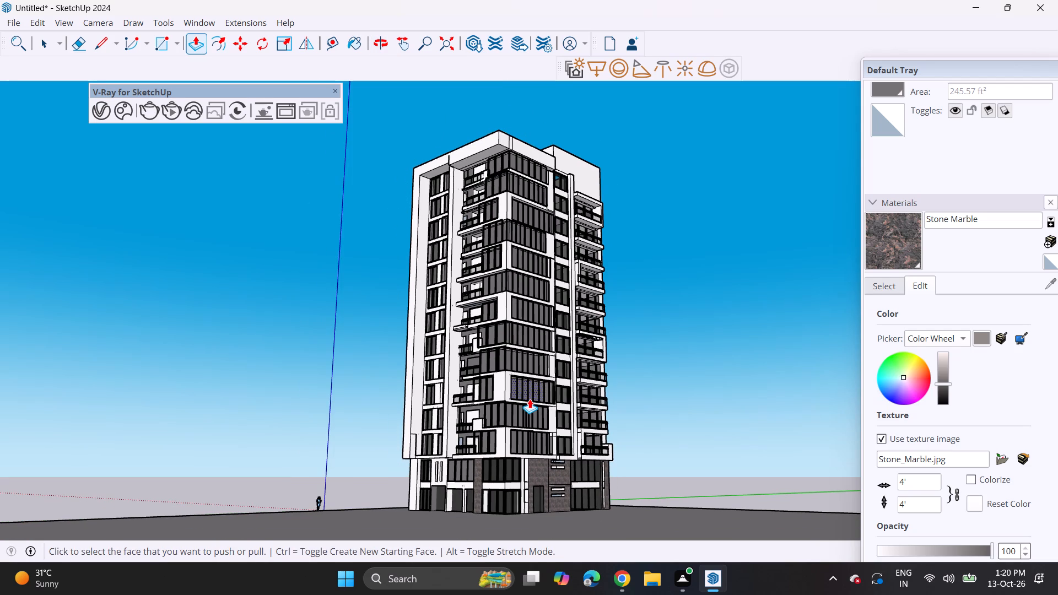
Erase the short stray horizontal edge near the foot of the tower's outermost vertical wall.
scroll(415, 396, up, 3)
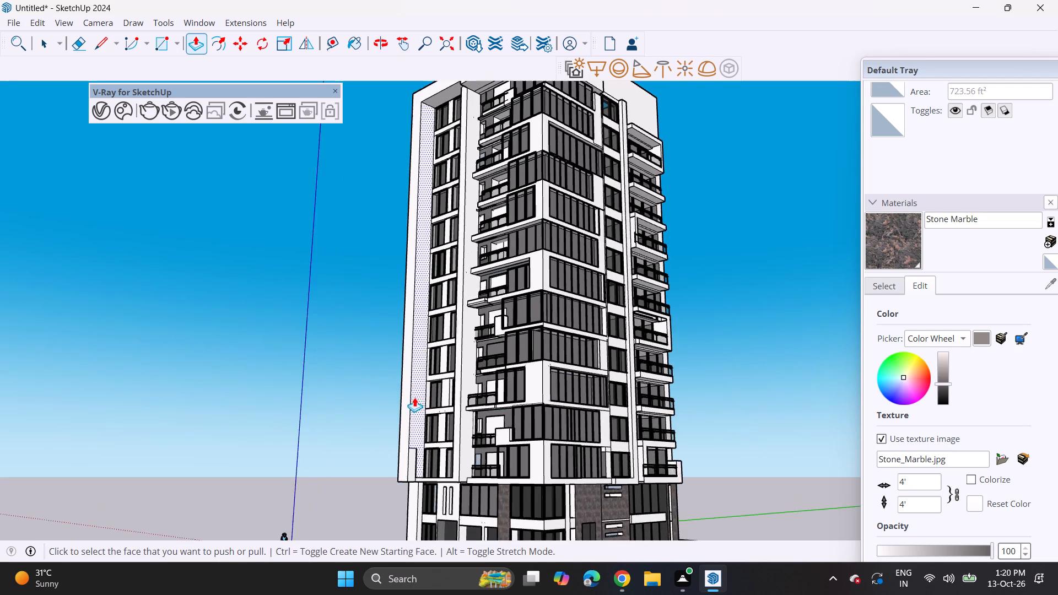
scroll(414, 403, up, 2)
click(78, 34)
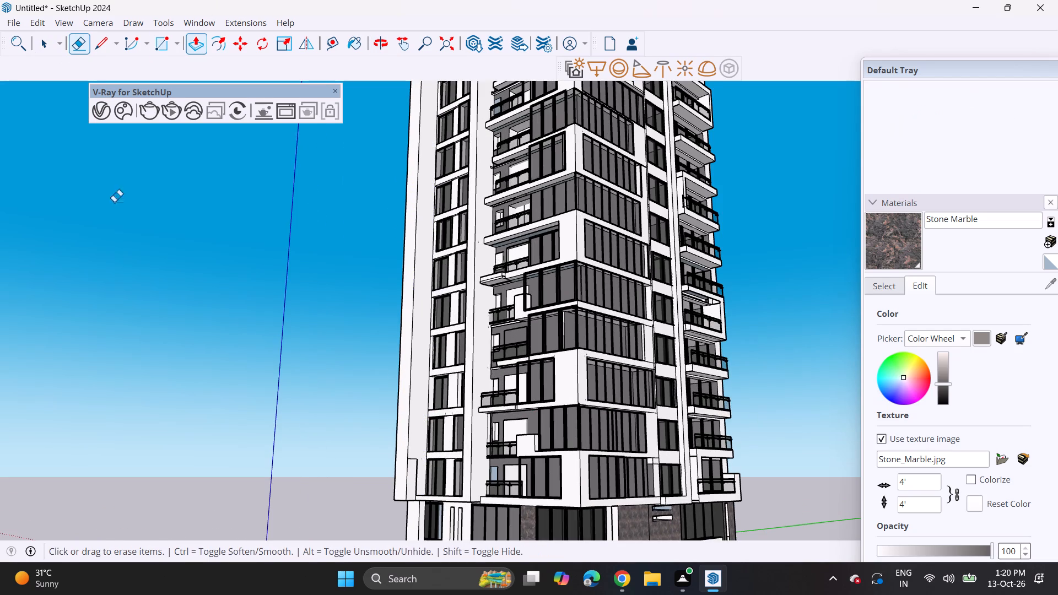
drag(406, 460, 412, 472)
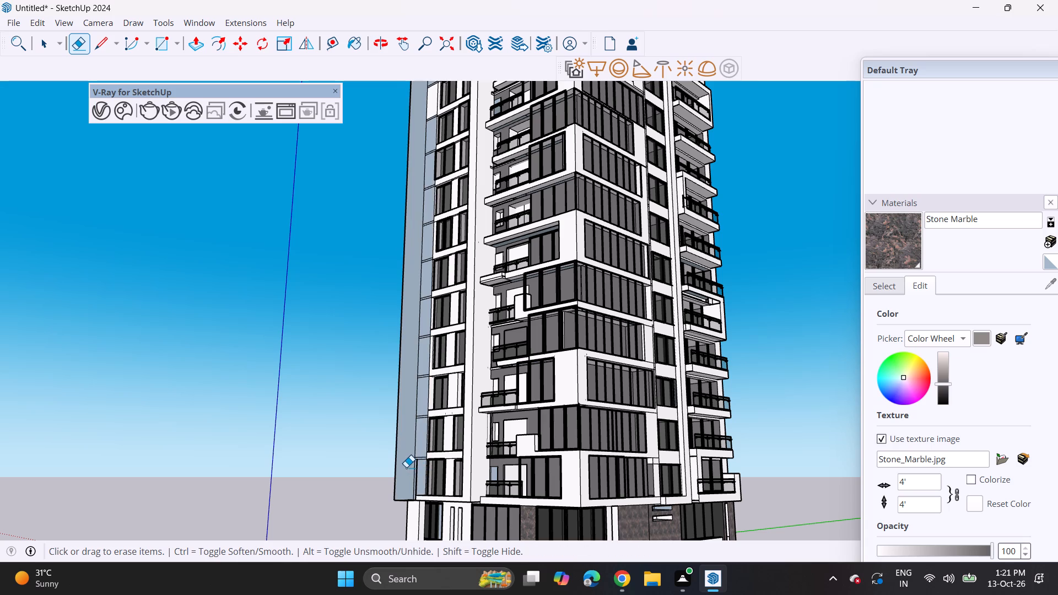
key(ctrl+z)
click(414, 461)
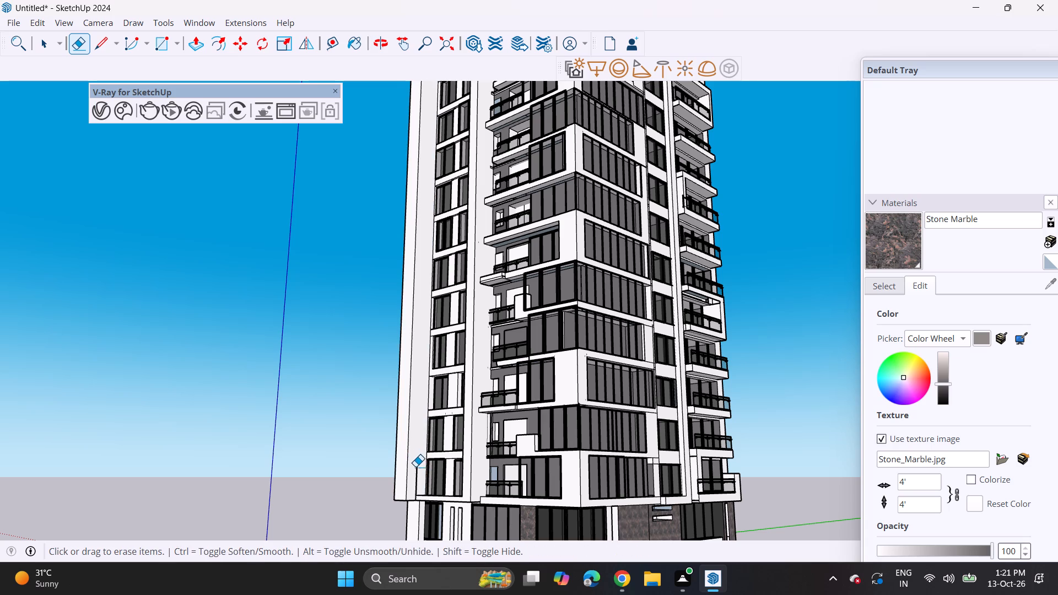
drag(415, 467, 423, 472)
key(ctrl+z)
Push/Pull the outermost vertical wall face inward, toward the endpoint of the short vertical edge at its foot.
drag(193, 46, 207, 52)
click(201, 50)
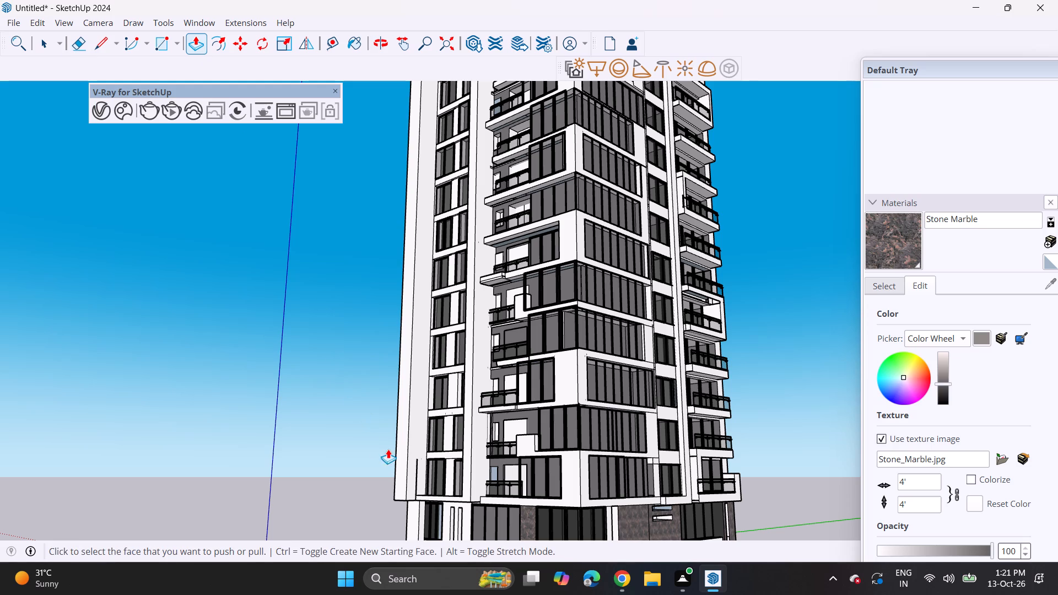
click(399, 464)
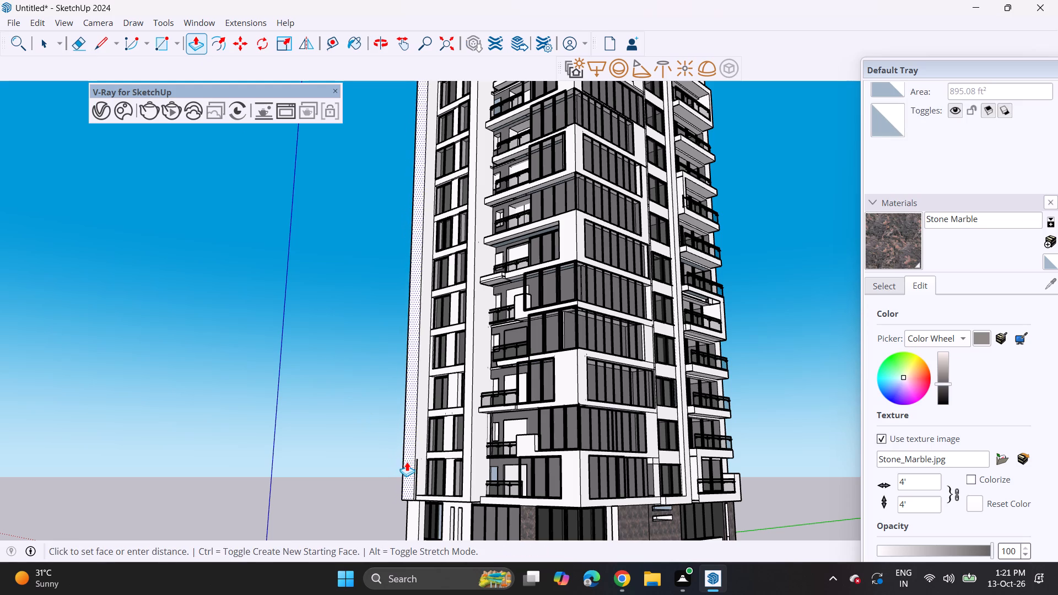
click(411, 459)
click(413, 455)
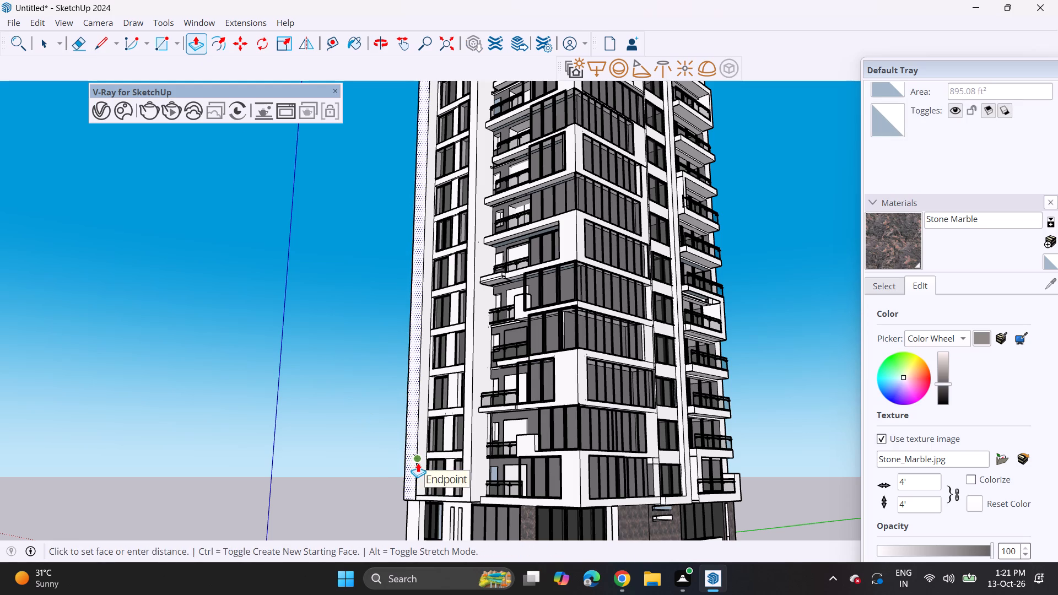
click(418, 463)
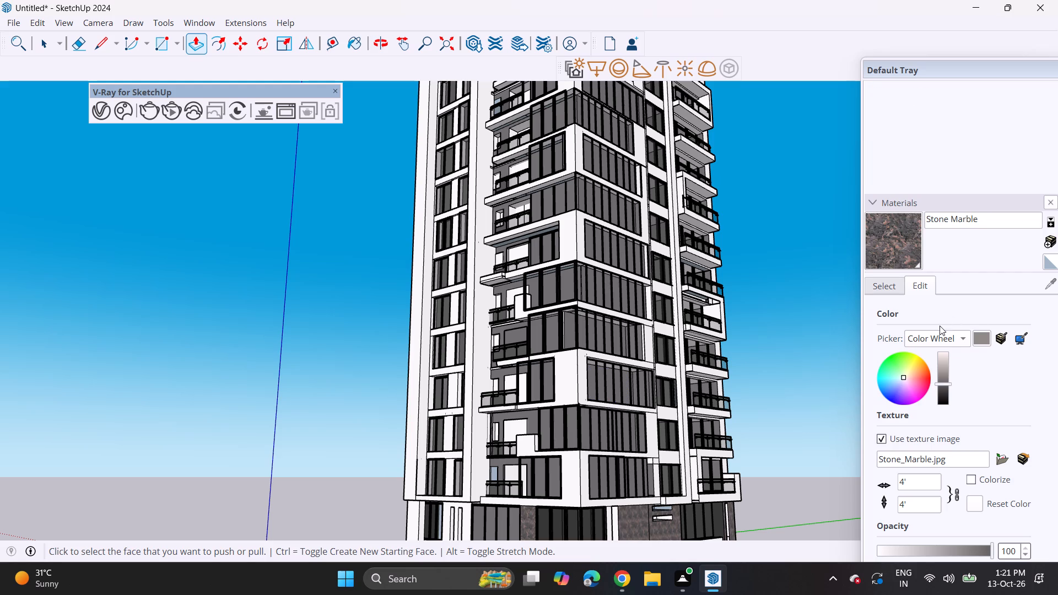
Paint the visible faces of the tower's outermost vertical wall and frame with the Granite Brown stone material.
scroll(940, 326, down, 2)
click(892, 202)
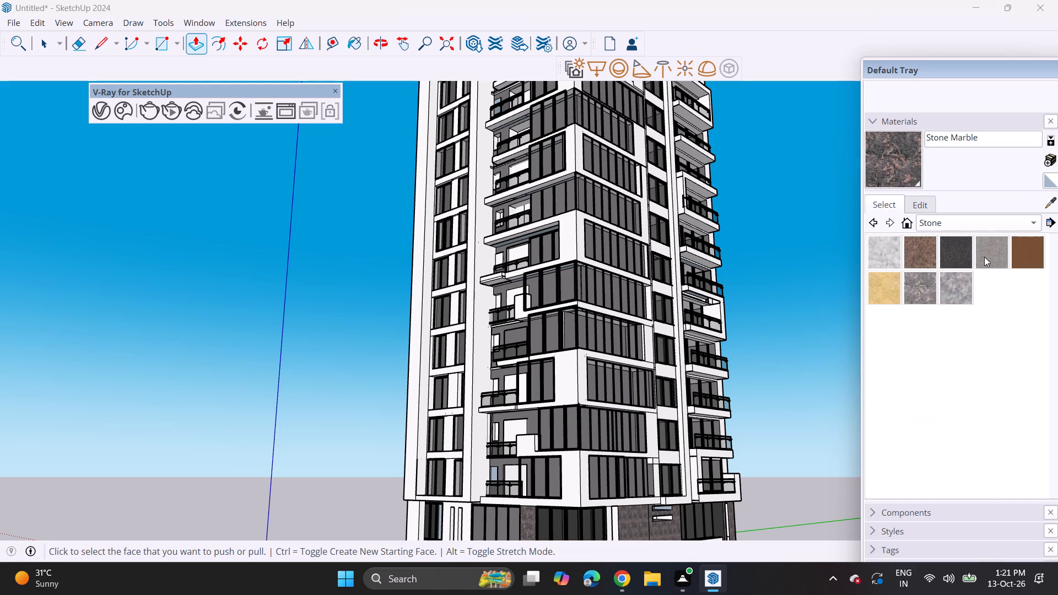
click(924, 256)
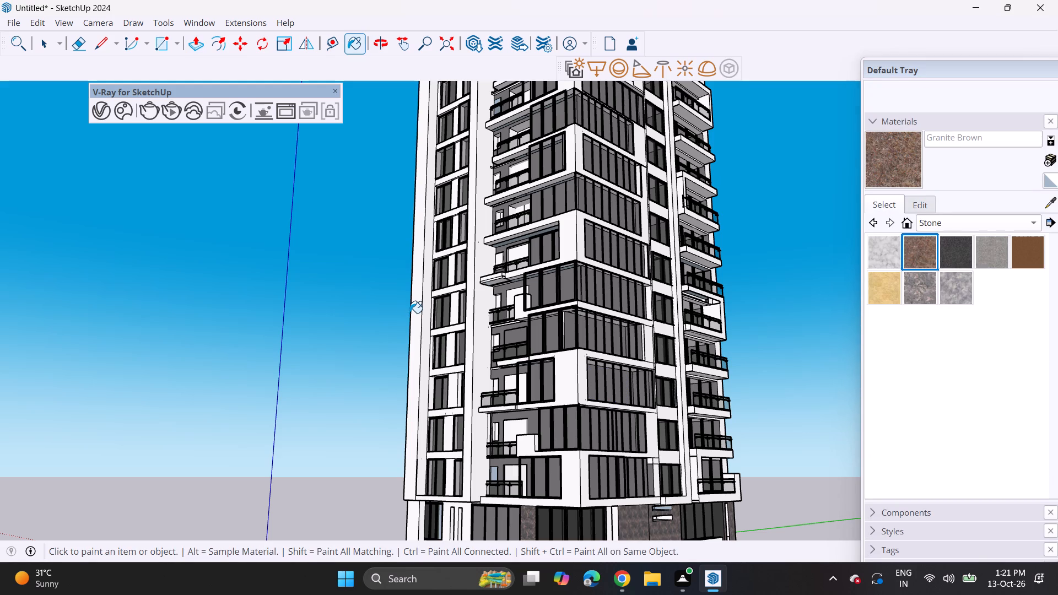
click(409, 313)
click(417, 310)
click(426, 305)
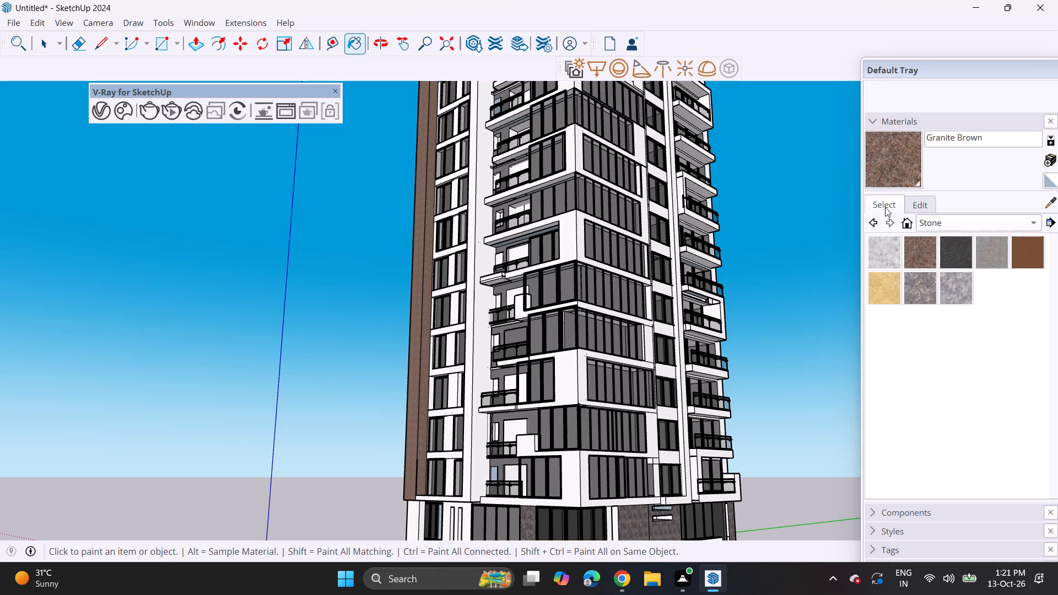
Shift the Granite Brown material's colour to a deep red and brighten it slightly.
click(920, 202)
click(912, 297)
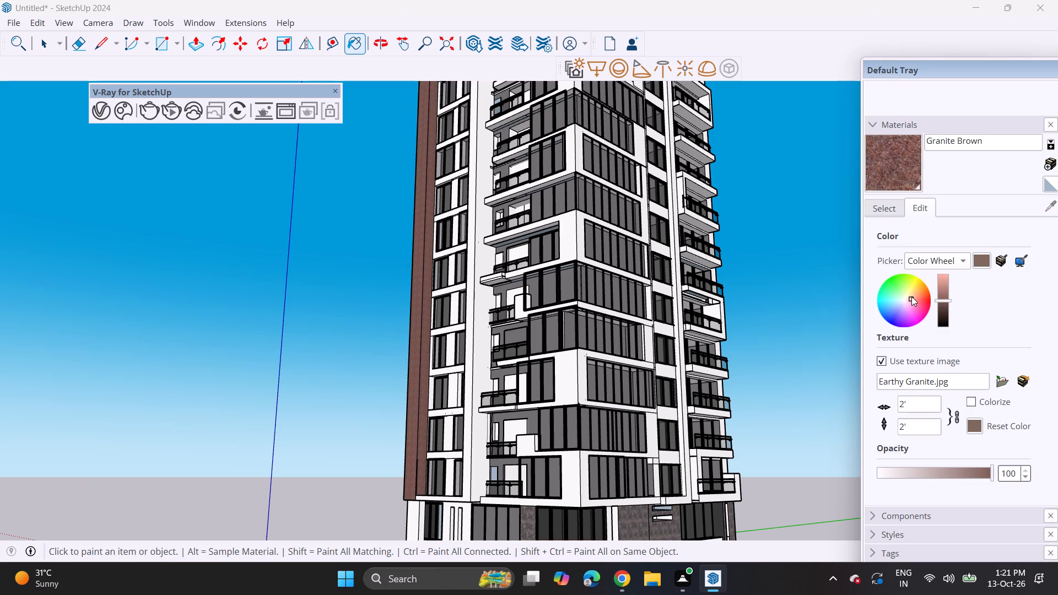
click(911, 296)
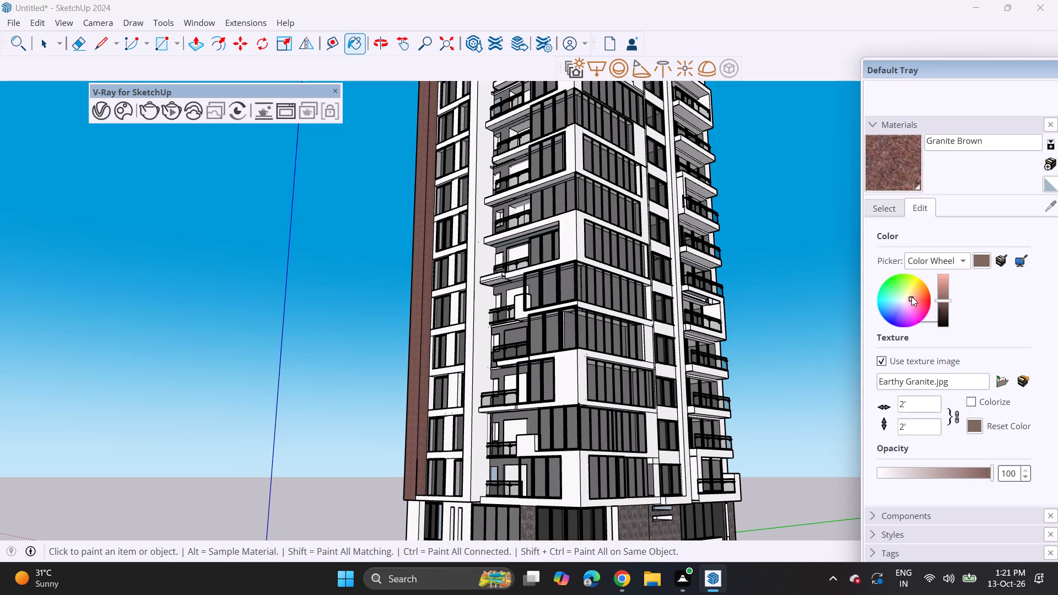
click(911, 293)
click(917, 300)
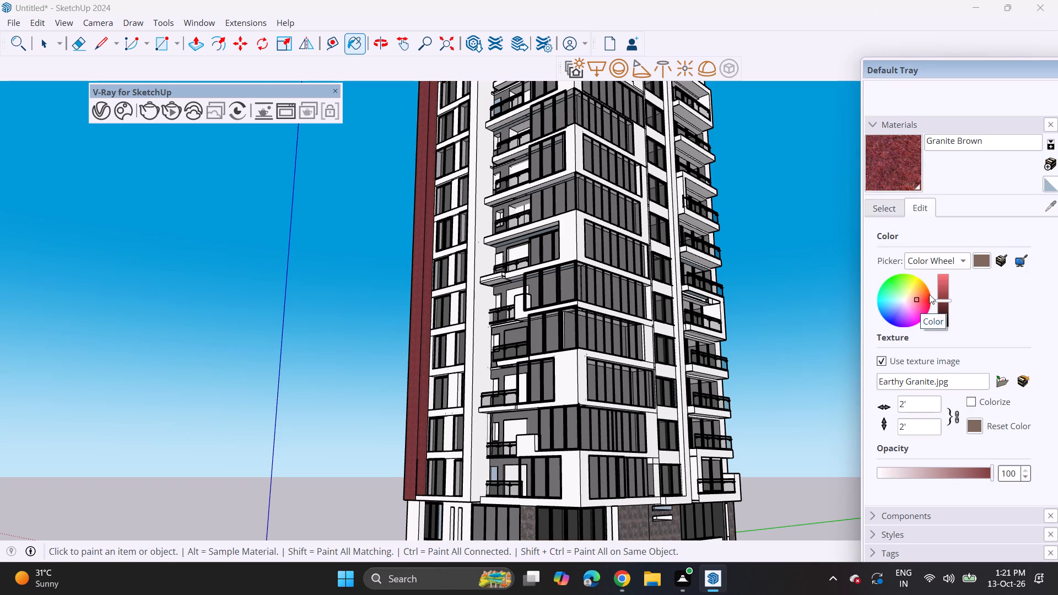
click(946, 291)
click(943, 297)
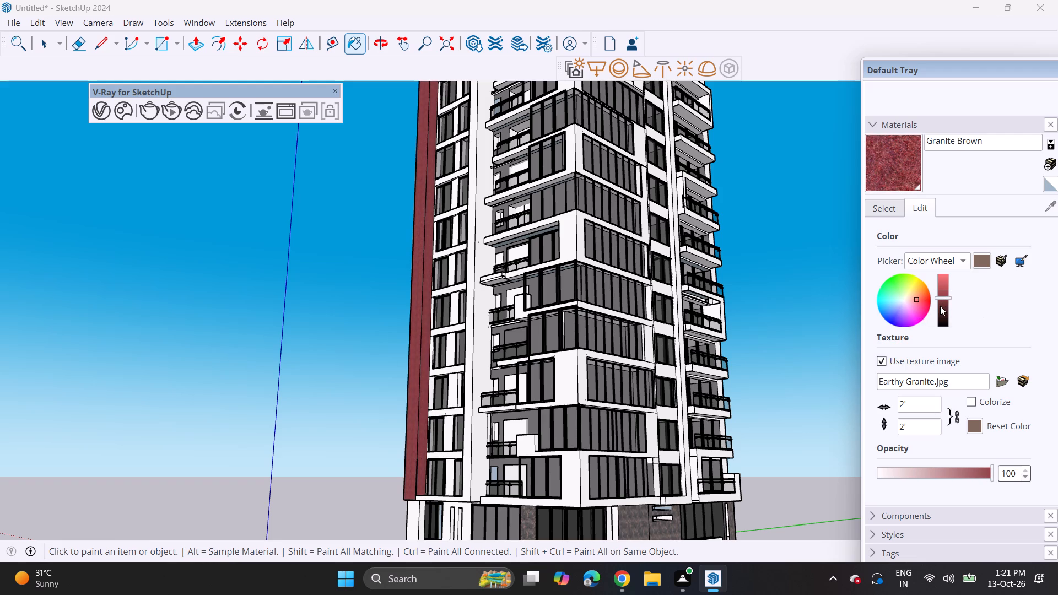
click(899, 178)
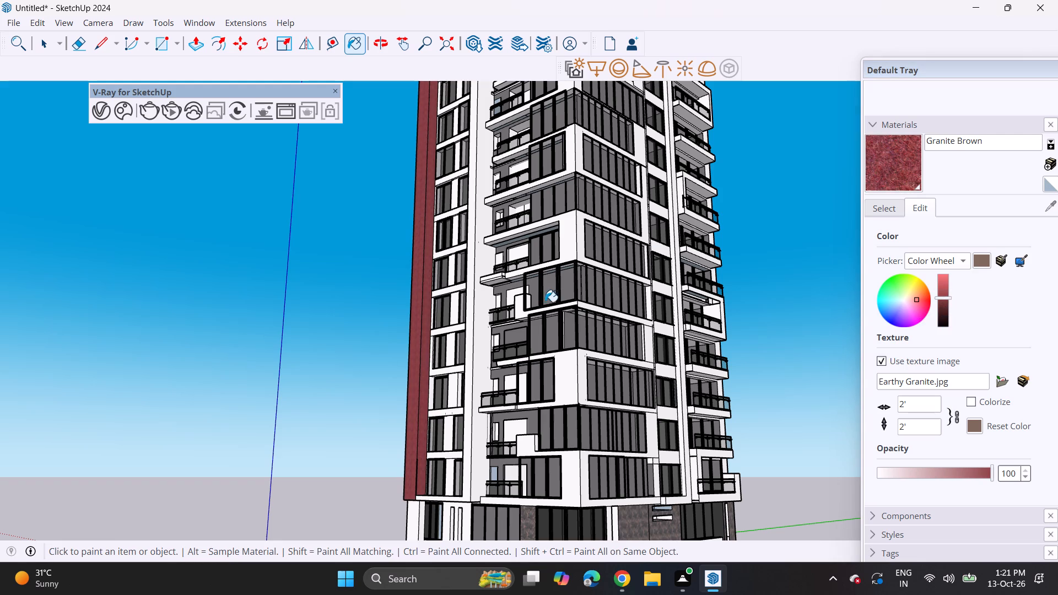
Paint both visible faces of the vertical fin beside the corner balconies with the reddened Granite Brown.
click(485, 359)
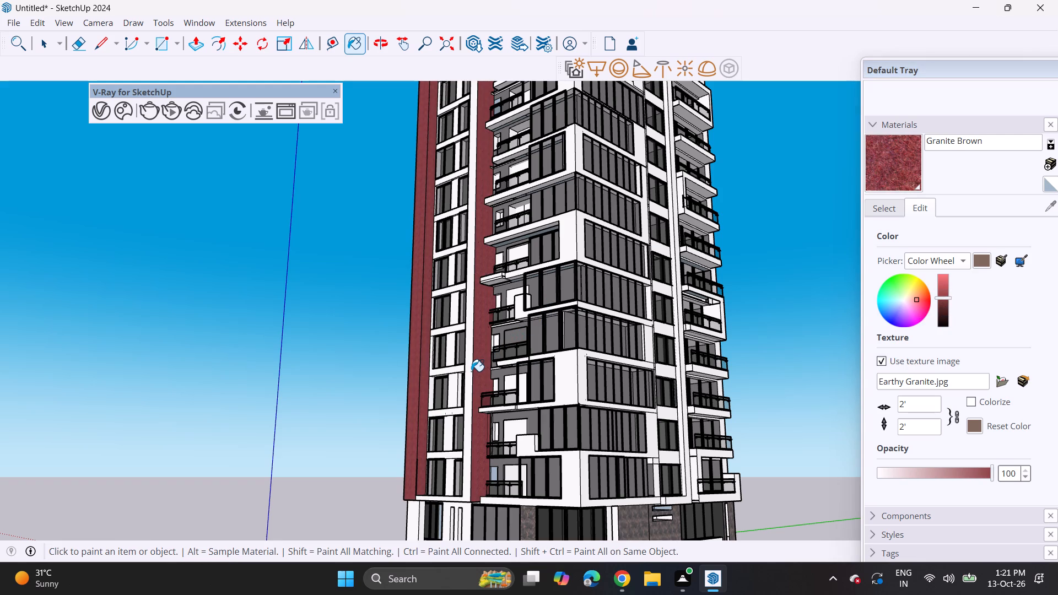
click(471, 371)
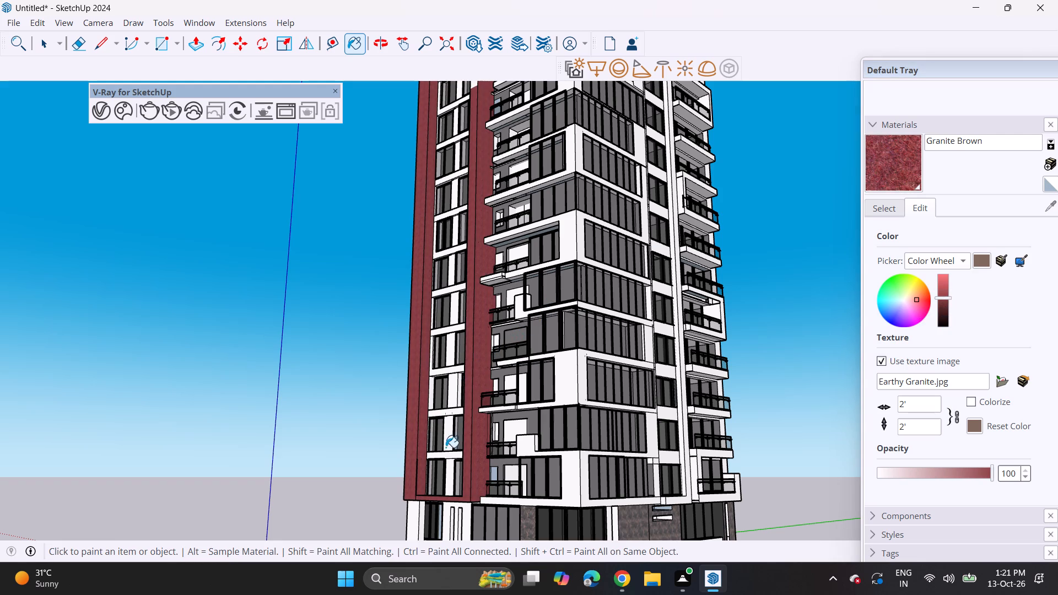
Paint the narrow wall piers between the windows of the recessed bay red granite, working up from the lowest residential floor.
click(448, 475)
click(450, 441)
click(452, 394)
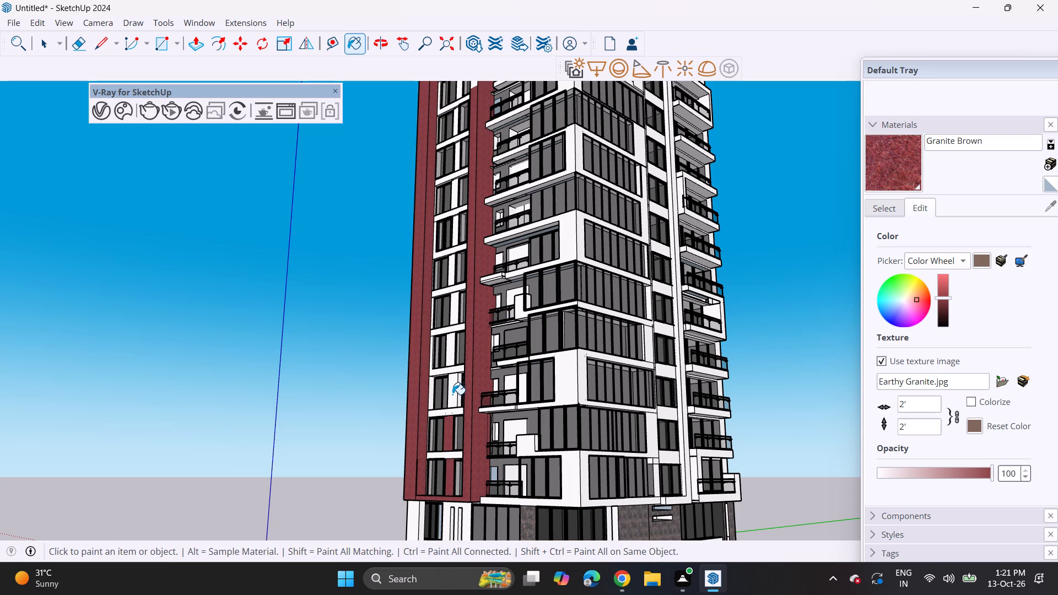
click(452, 358)
click(456, 312)
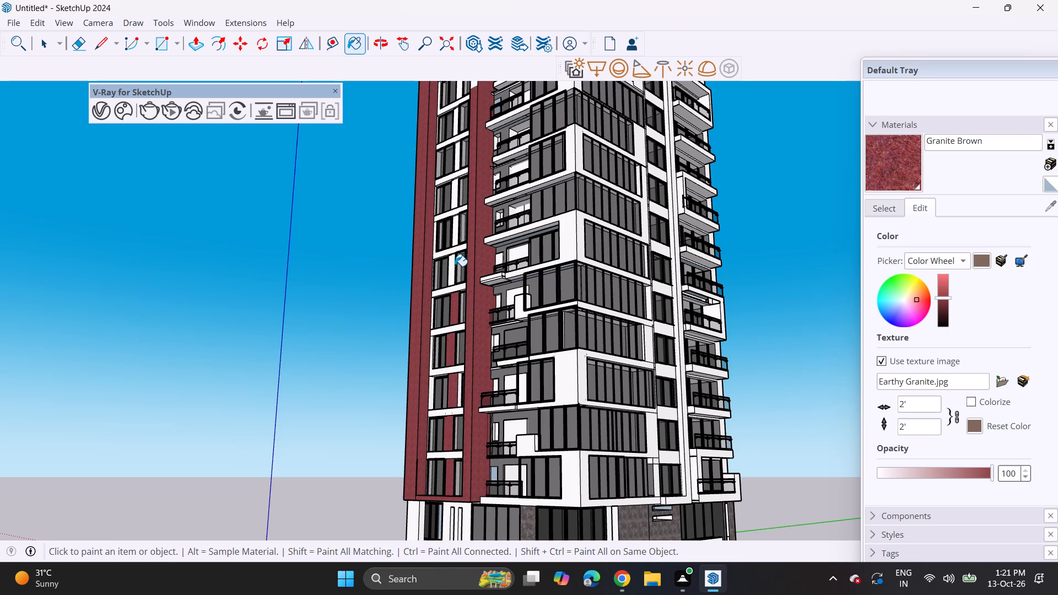
click(455, 268)
click(454, 236)
click(451, 267)
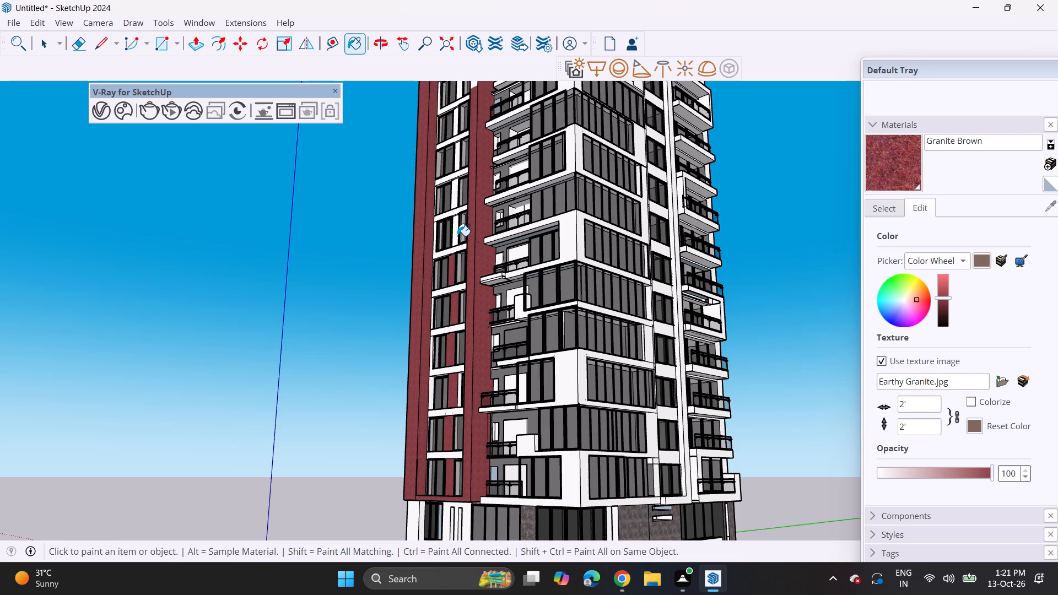
click(457, 232)
click(456, 187)
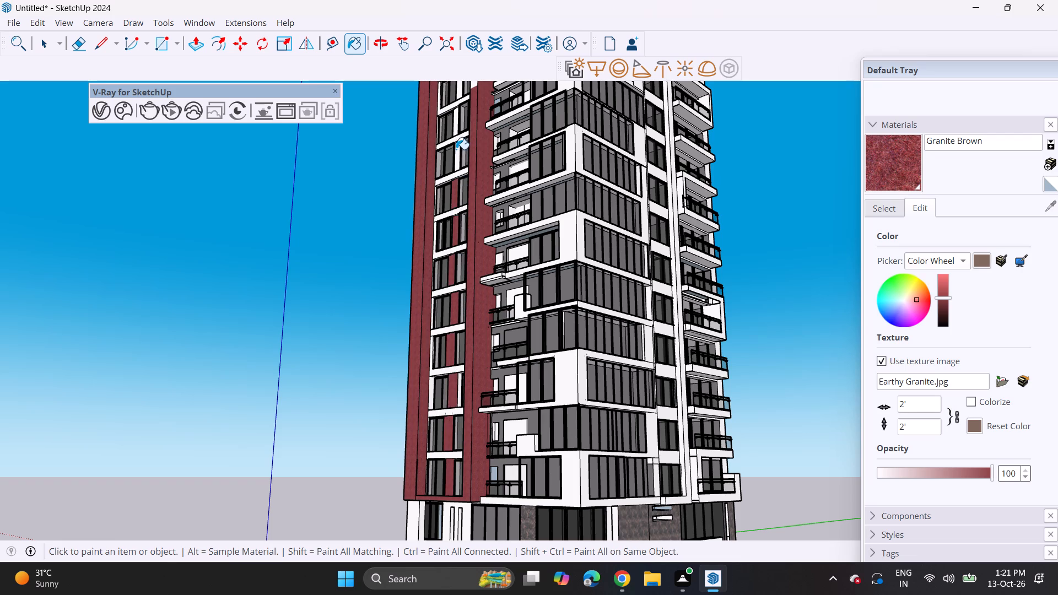
click(456, 148)
Paint the remaining wall piers between the recessed bay's windows on the top floors with the red granite.
shift+middle_drag(459, 148, 446, 281)
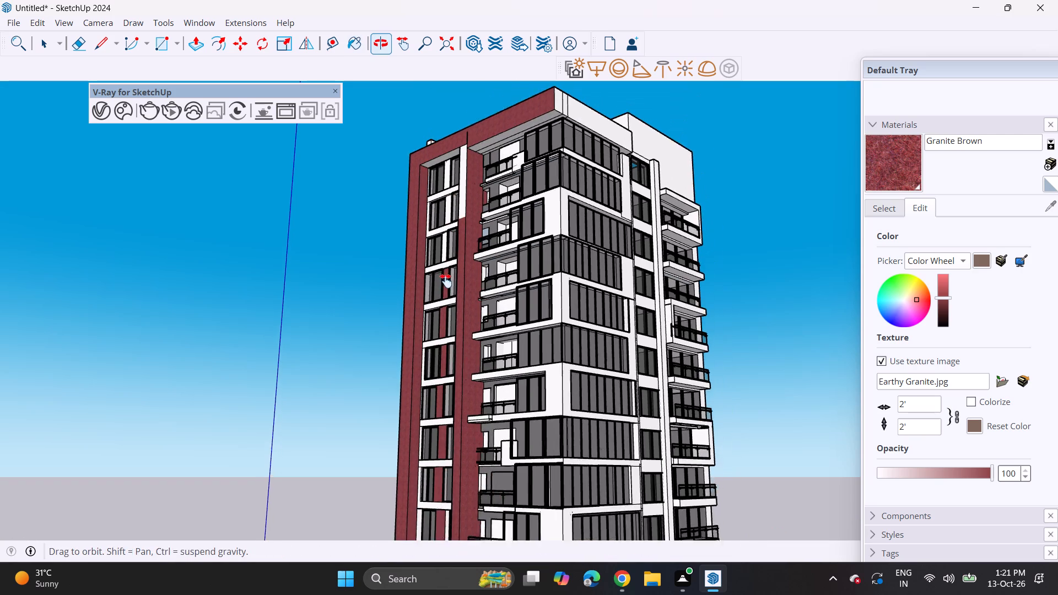
shift+middle_drag(446, 281, 444, 301)
click(441, 263)
drag(442, 239, 444, 230)
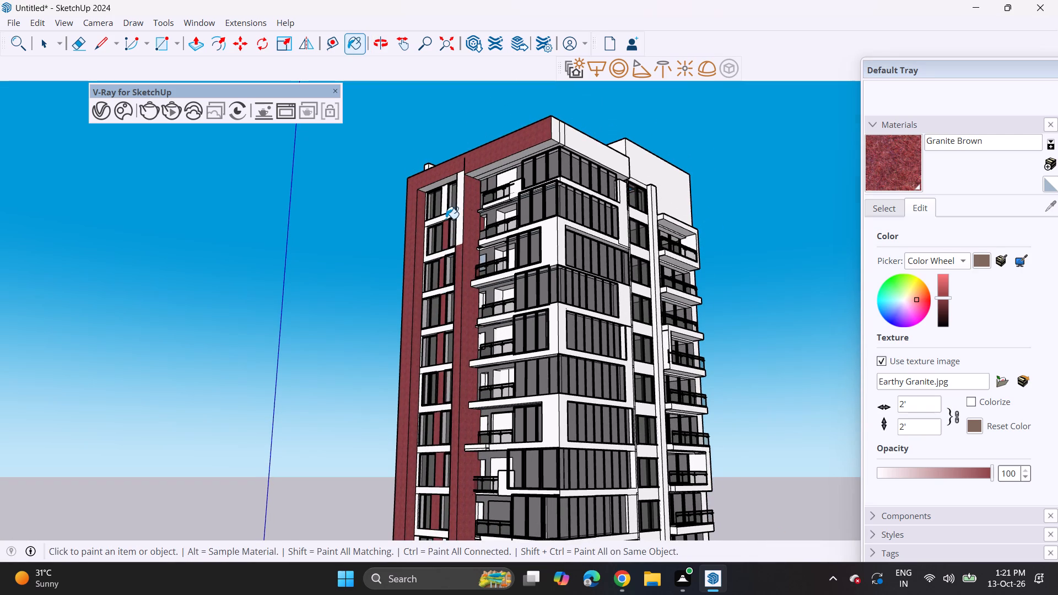
click(445, 199)
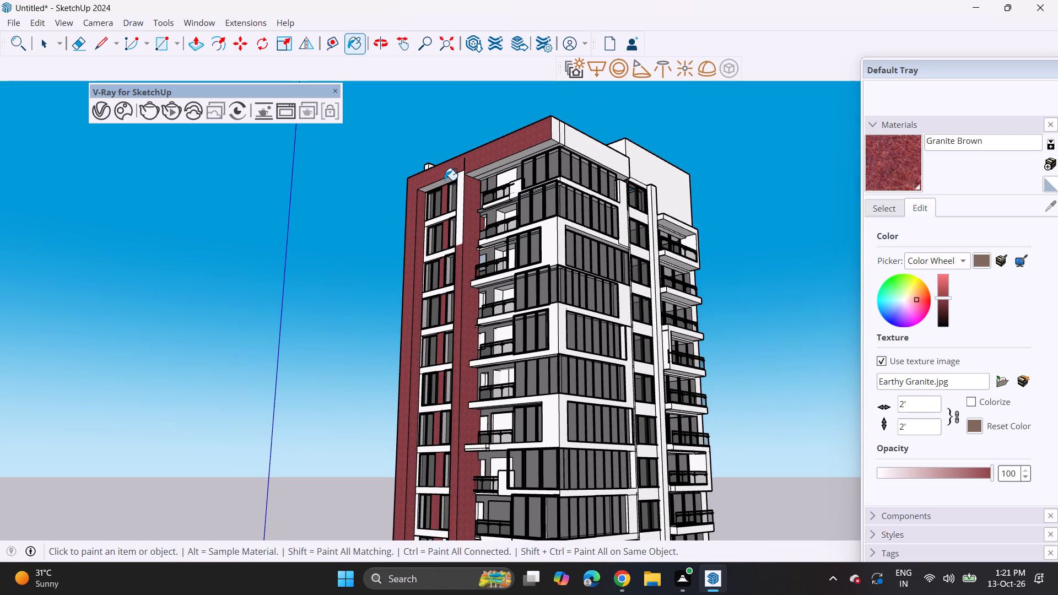
Paint the undersides of the roof frame above the recessed window bay and the top corner balcony with the red granite.
click(444, 183)
click(495, 169)
click(493, 167)
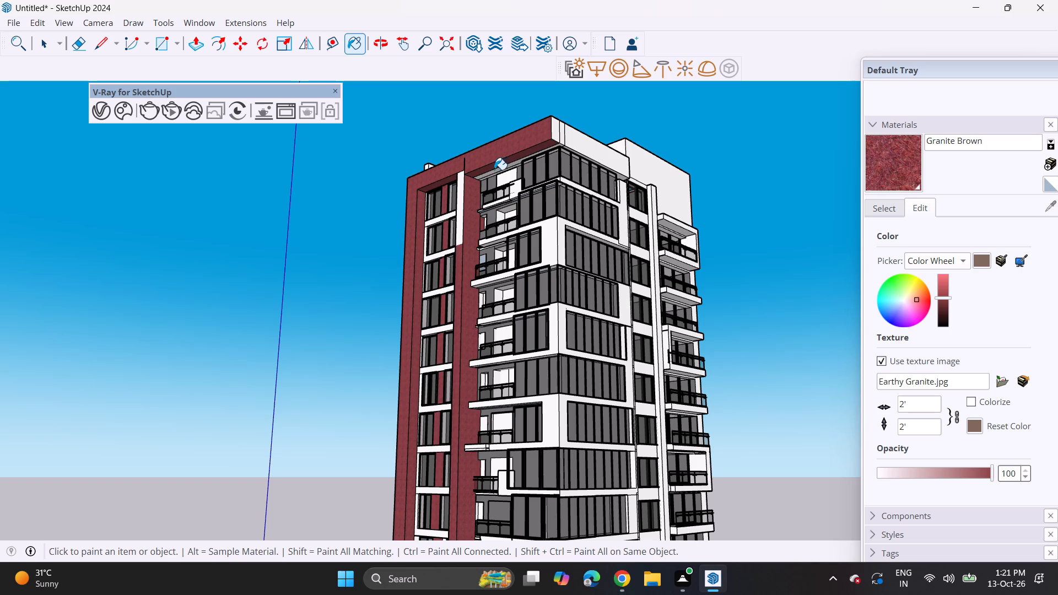
click(494, 170)
click(495, 174)
click(498, 171)
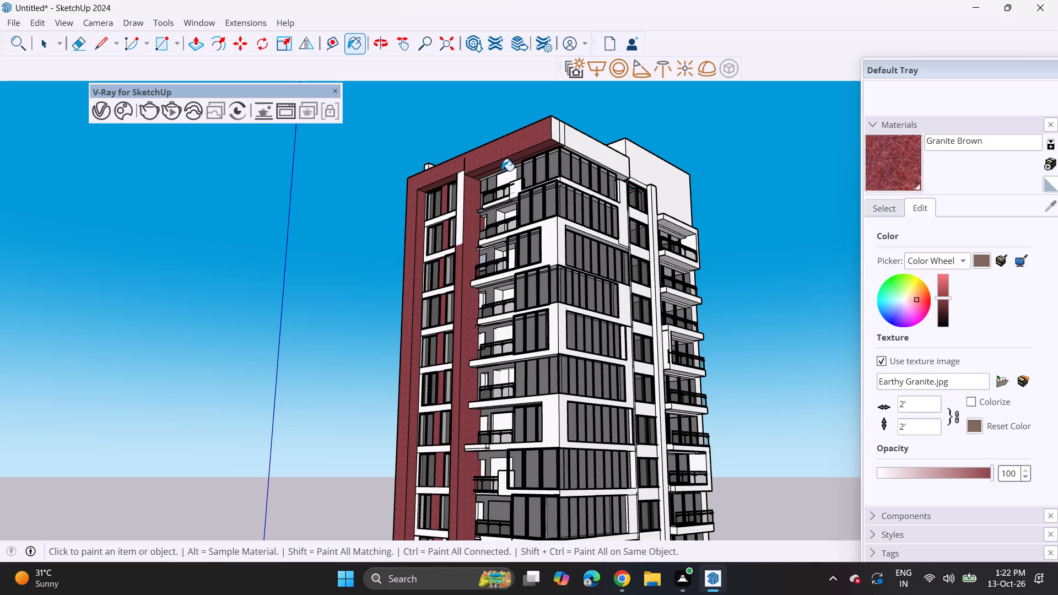
click(501, 172)
click(496, 201)
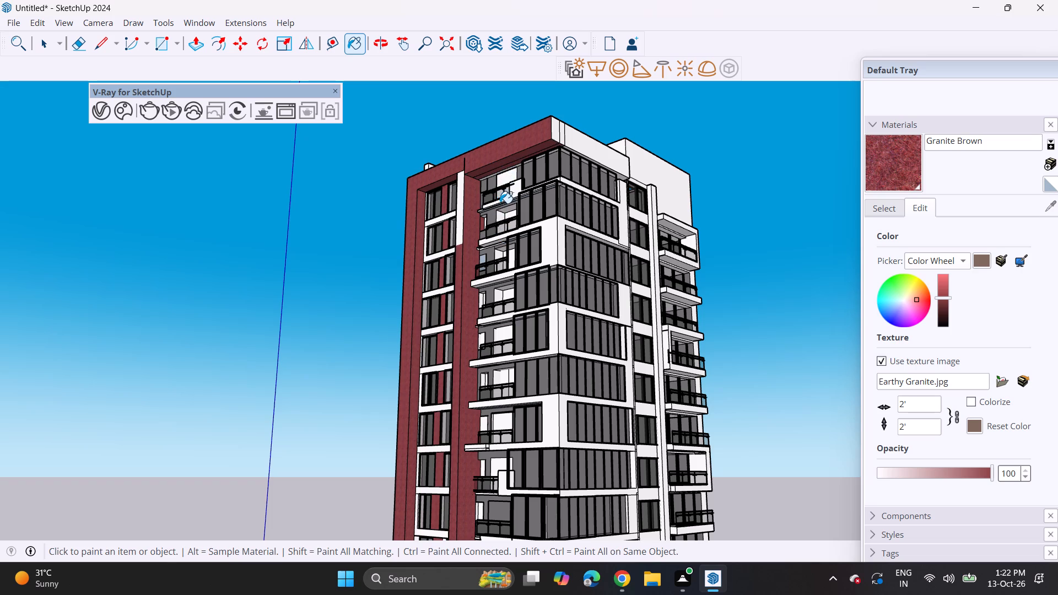
click(500, 199)
Paint the remaining white upper sections of the vertical fin beside the recessed window bay with the red granite.
click(458, 226)
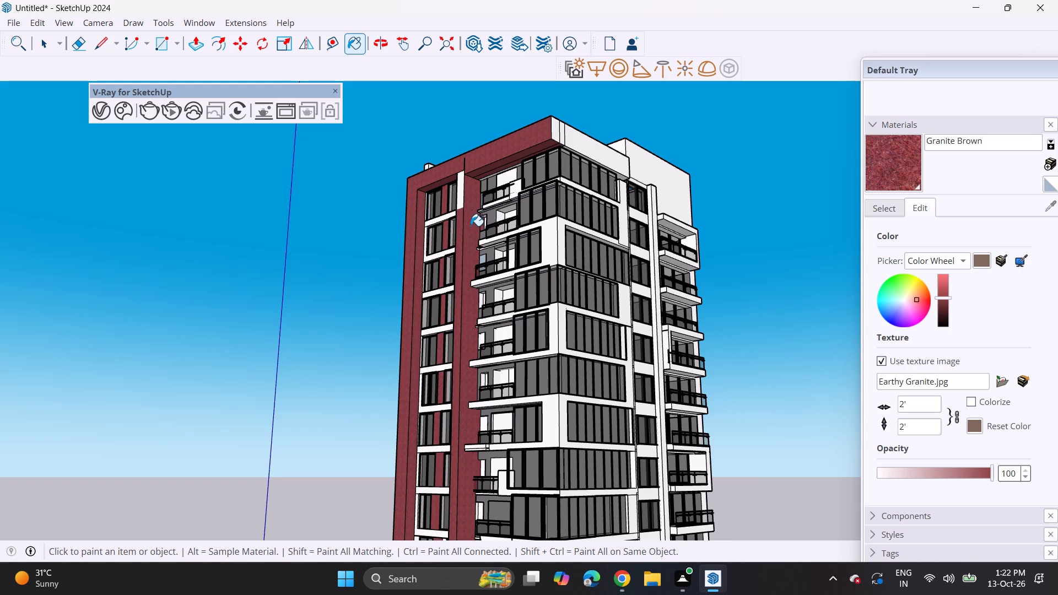
scroll(482, 209, up, 3)
click(448, 193)
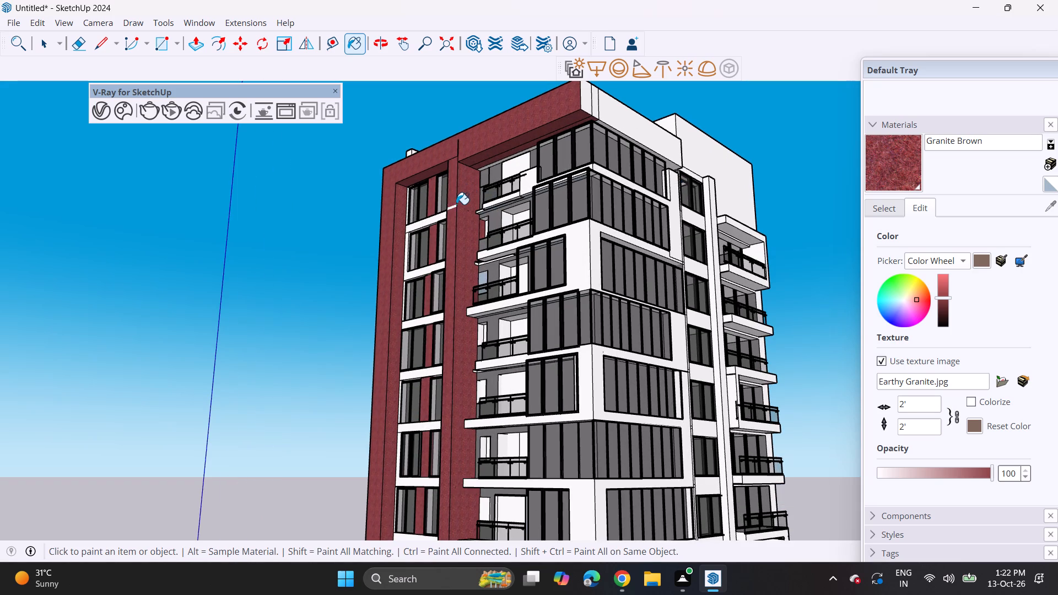
click(454, 207)
scroll(494, 207, up, 8)
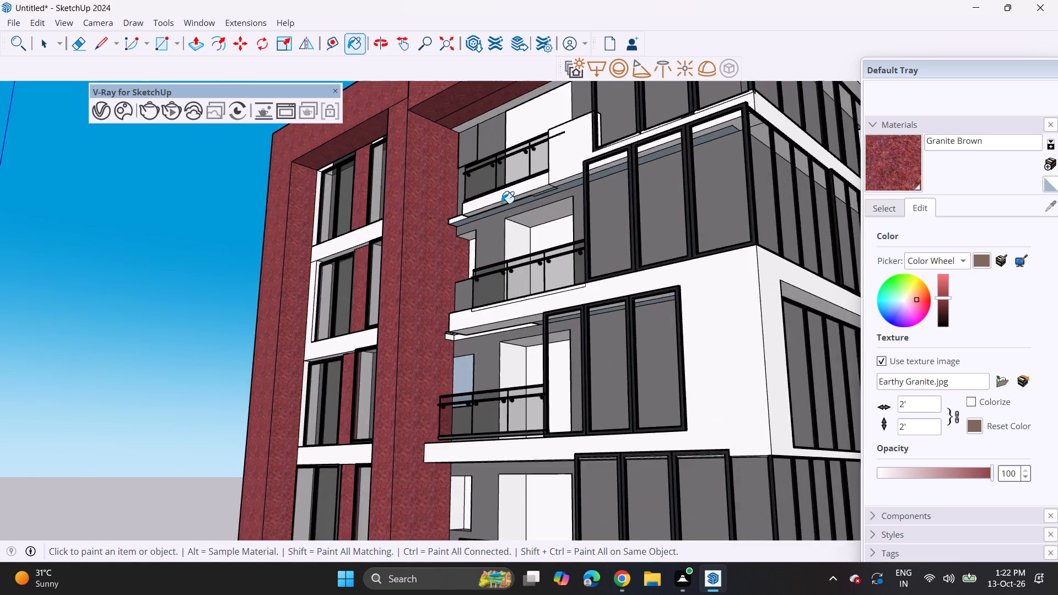
Paint the top corner balcony's front face and the slab edges beneath it with the red granite.
scroll(501, 203, up, 4)
click(505, 191)
click(511, 205)
click(511, 199)
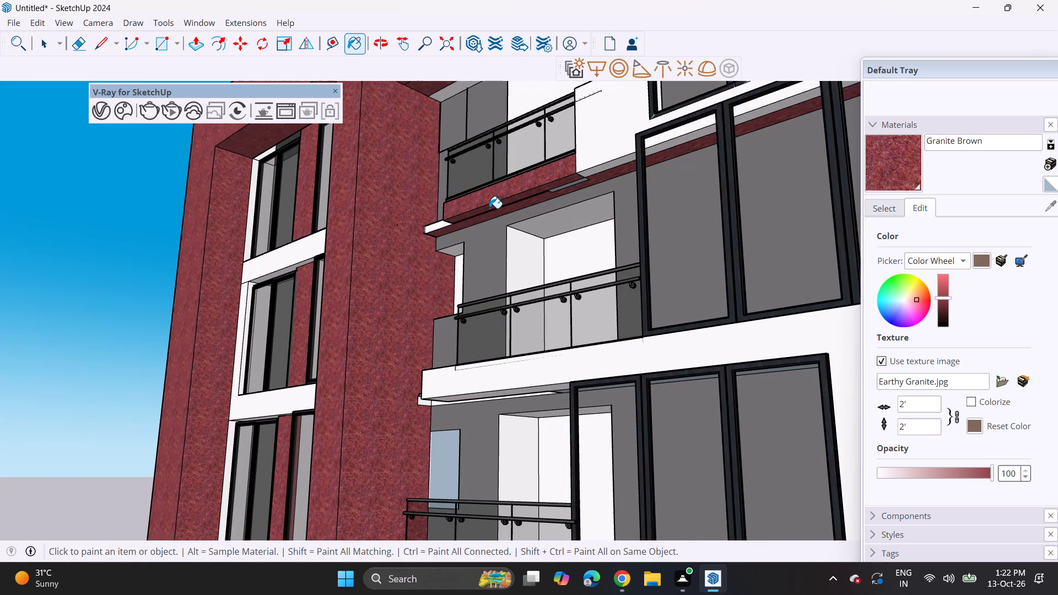
click(437, 227)
scroll(467, 229, down, 5)
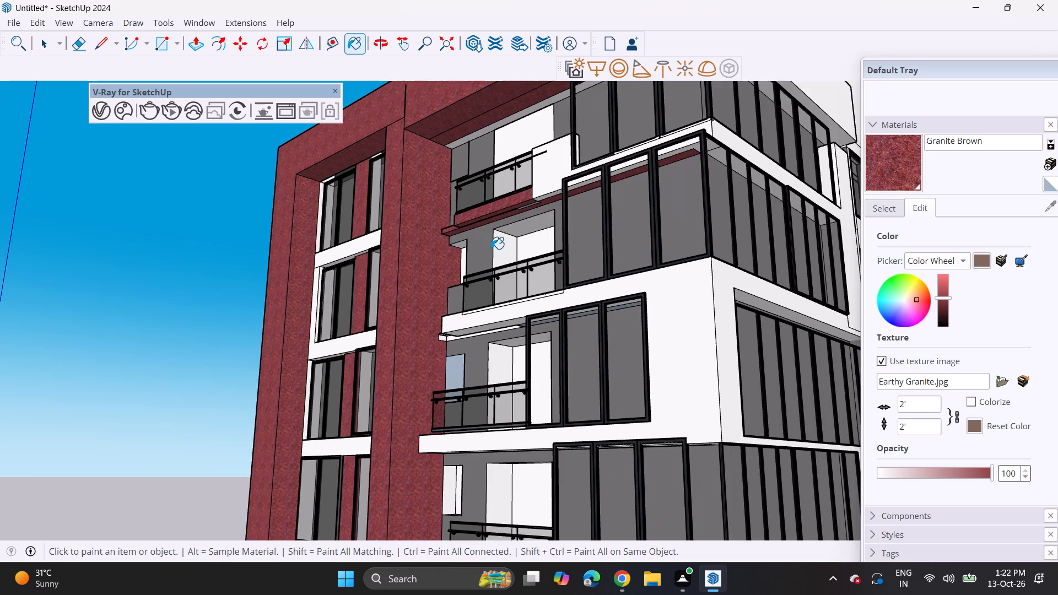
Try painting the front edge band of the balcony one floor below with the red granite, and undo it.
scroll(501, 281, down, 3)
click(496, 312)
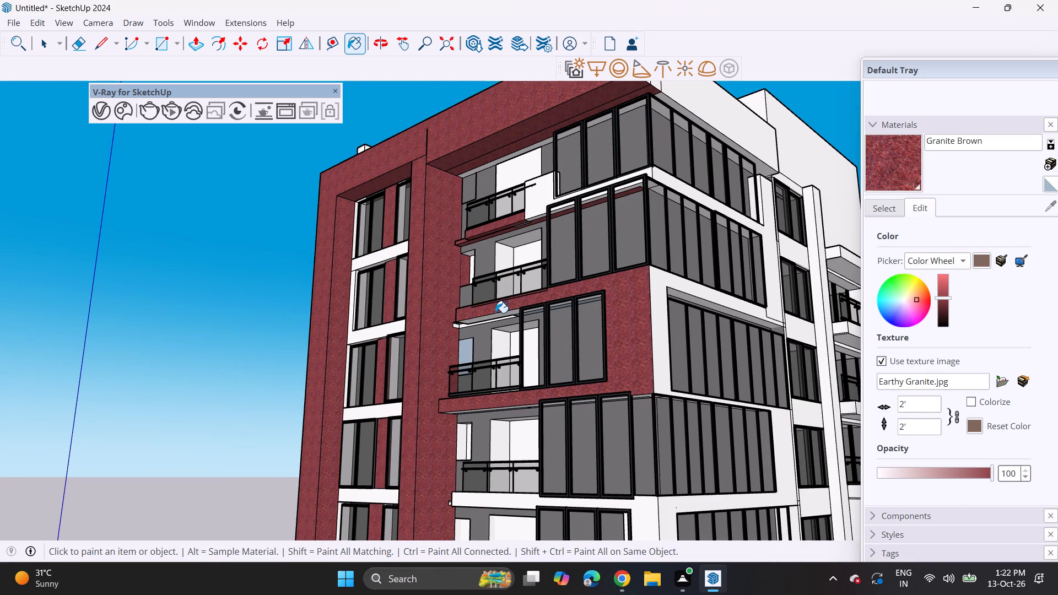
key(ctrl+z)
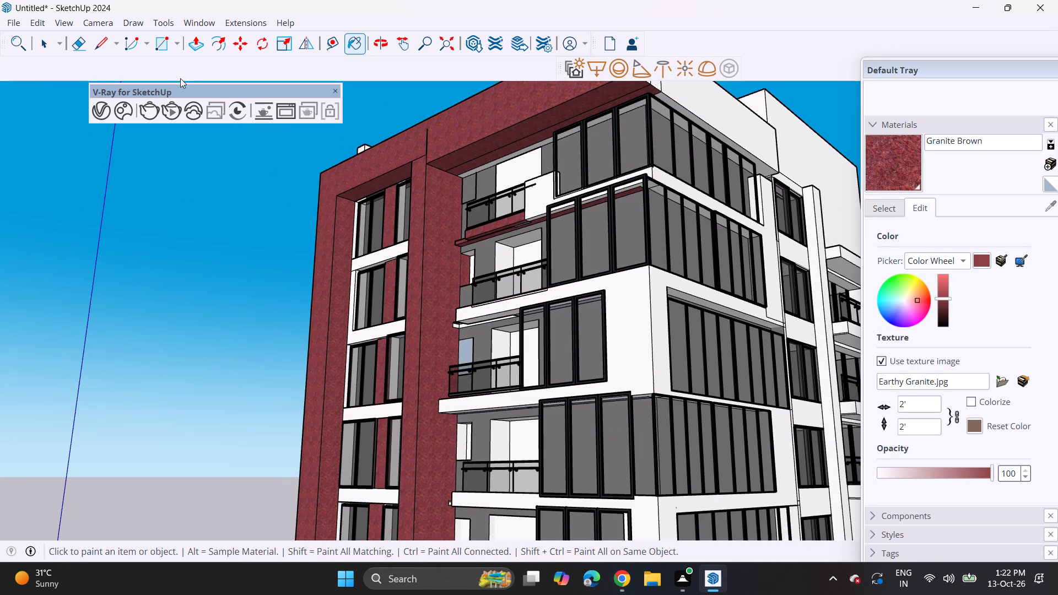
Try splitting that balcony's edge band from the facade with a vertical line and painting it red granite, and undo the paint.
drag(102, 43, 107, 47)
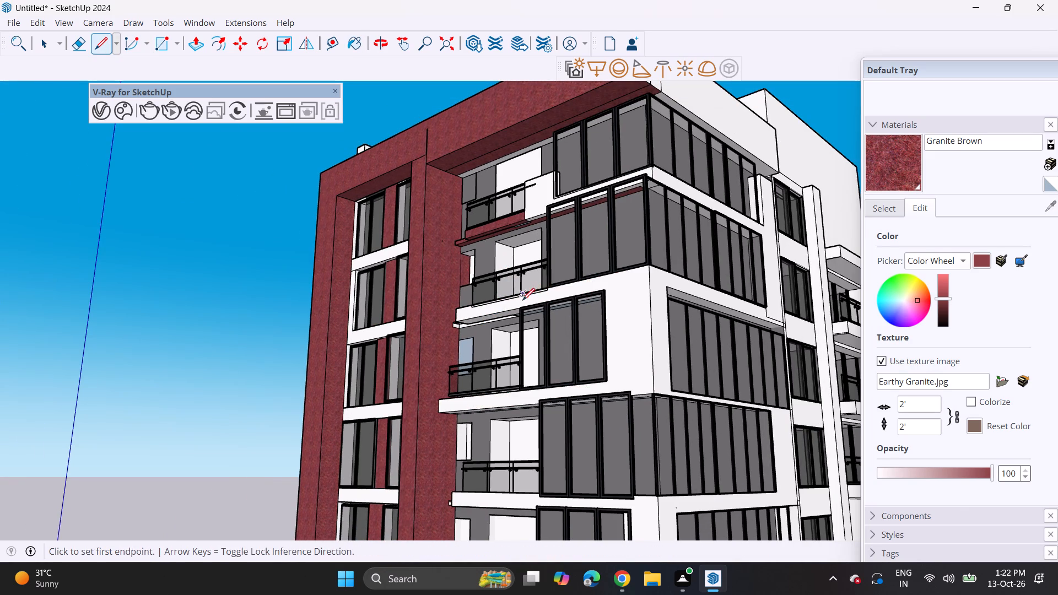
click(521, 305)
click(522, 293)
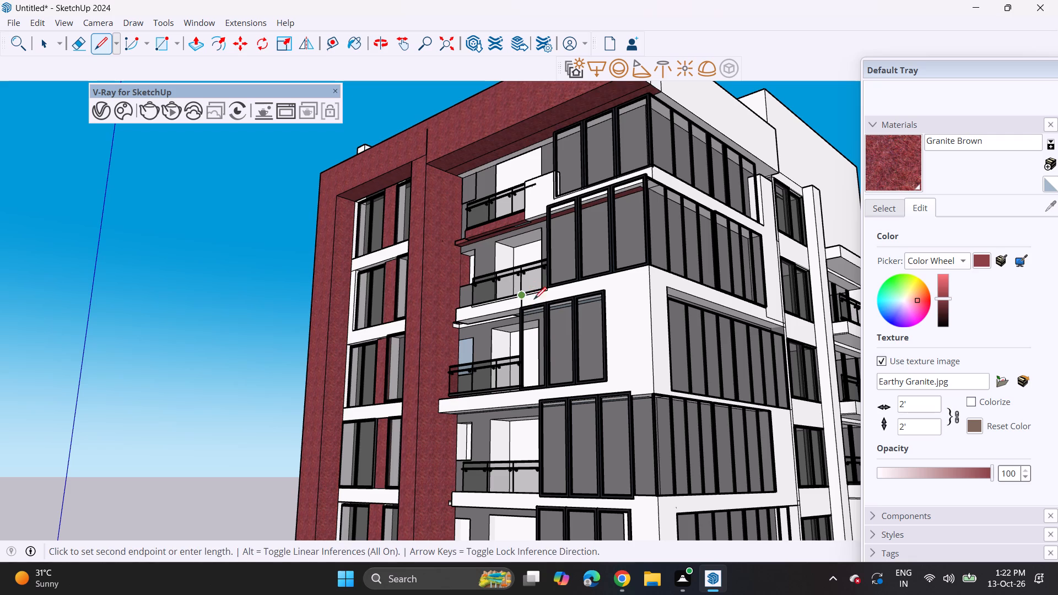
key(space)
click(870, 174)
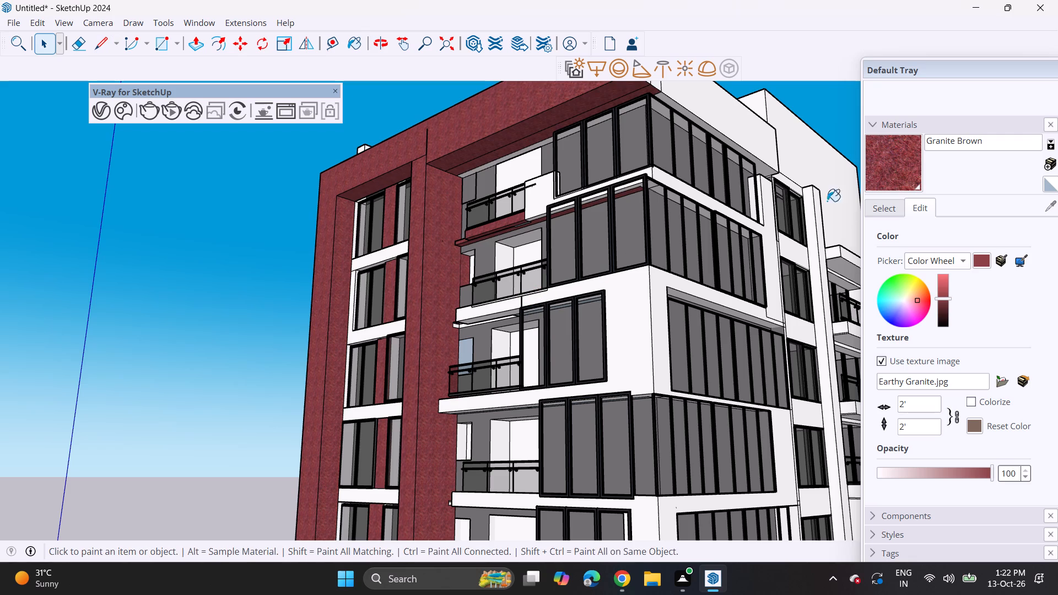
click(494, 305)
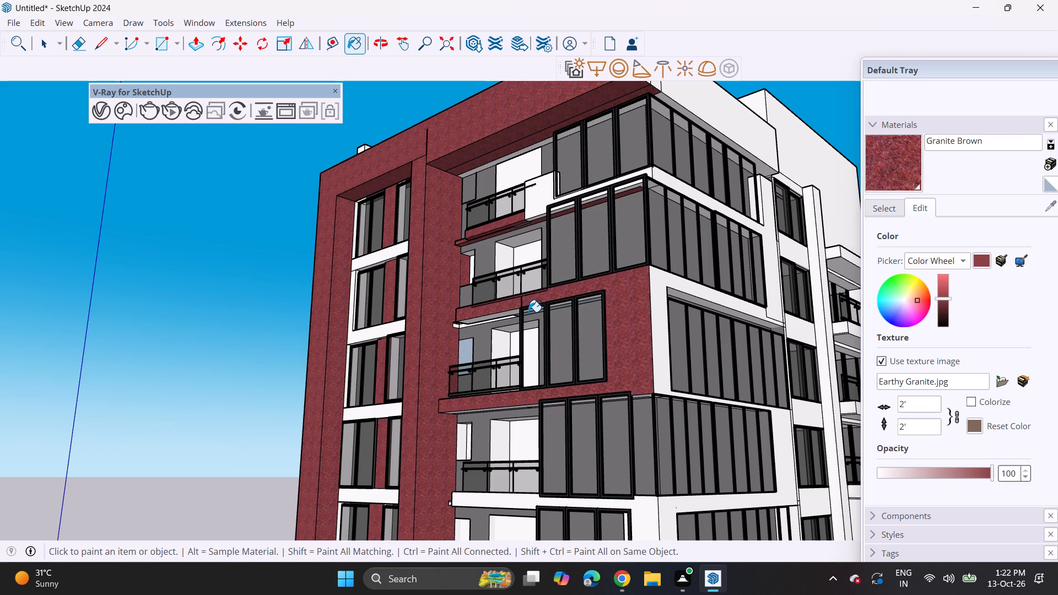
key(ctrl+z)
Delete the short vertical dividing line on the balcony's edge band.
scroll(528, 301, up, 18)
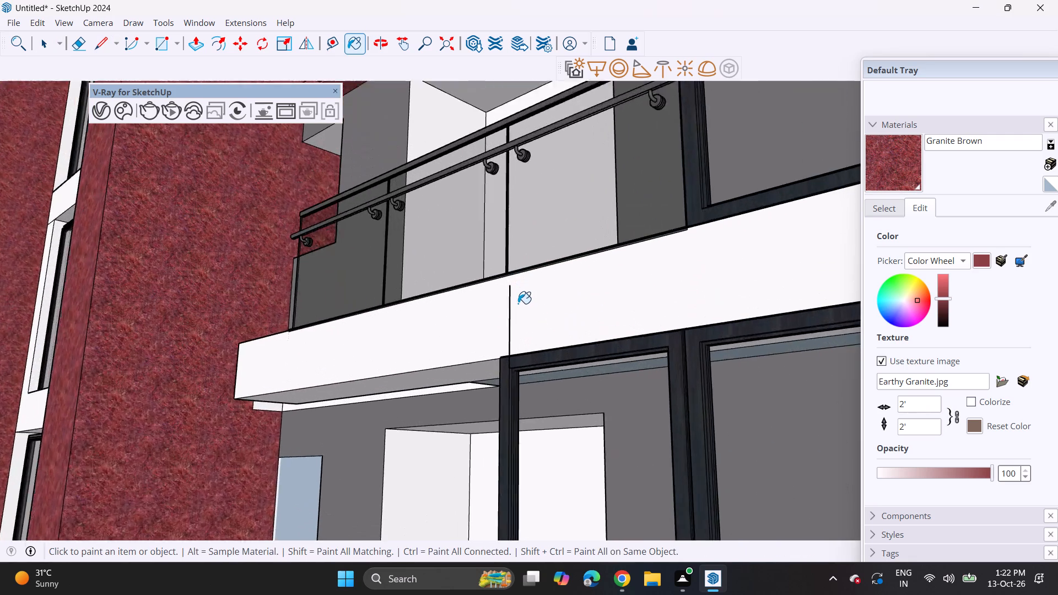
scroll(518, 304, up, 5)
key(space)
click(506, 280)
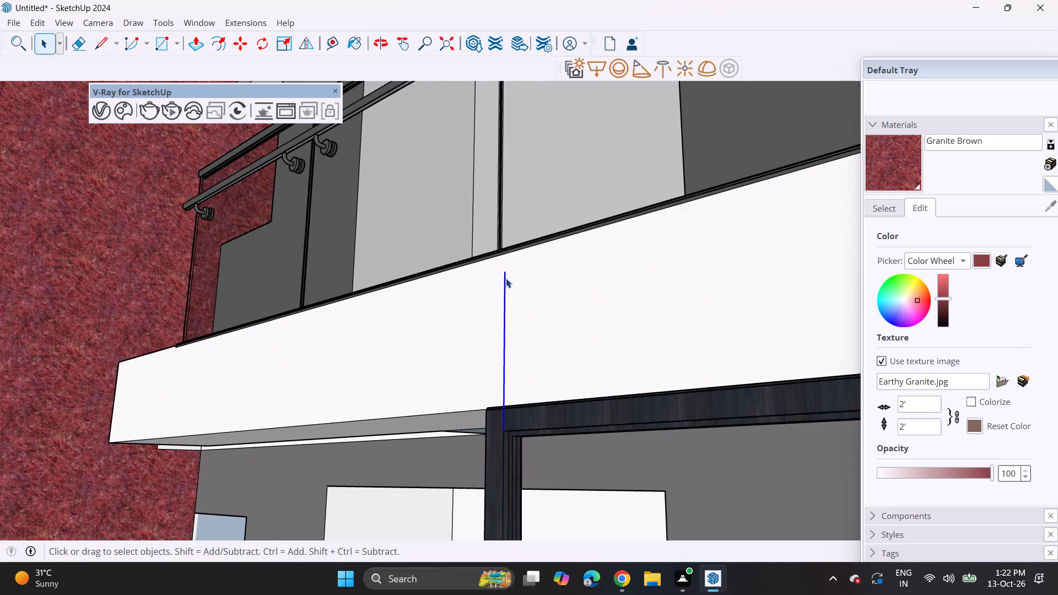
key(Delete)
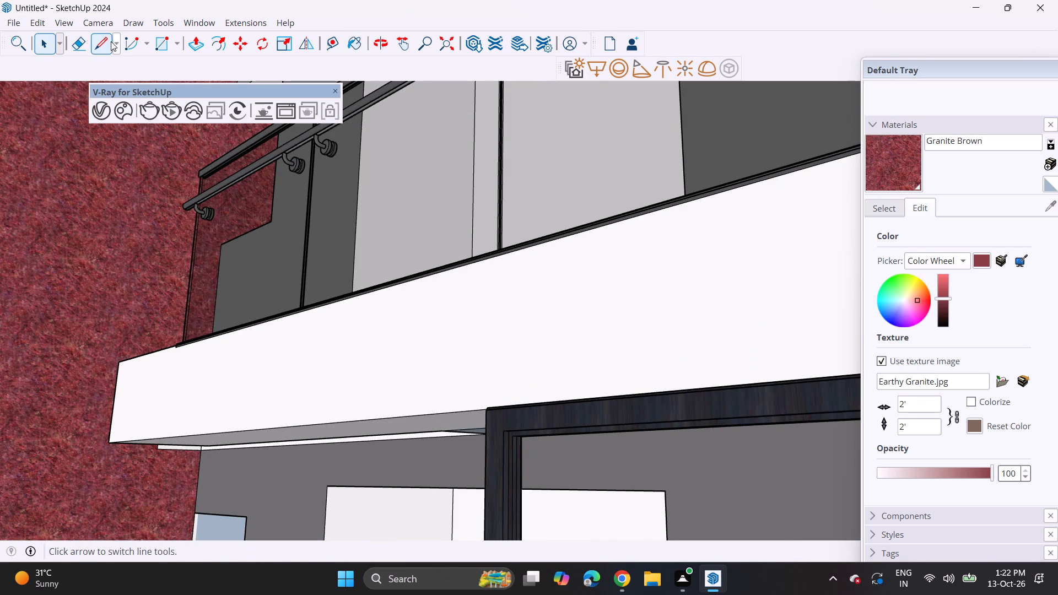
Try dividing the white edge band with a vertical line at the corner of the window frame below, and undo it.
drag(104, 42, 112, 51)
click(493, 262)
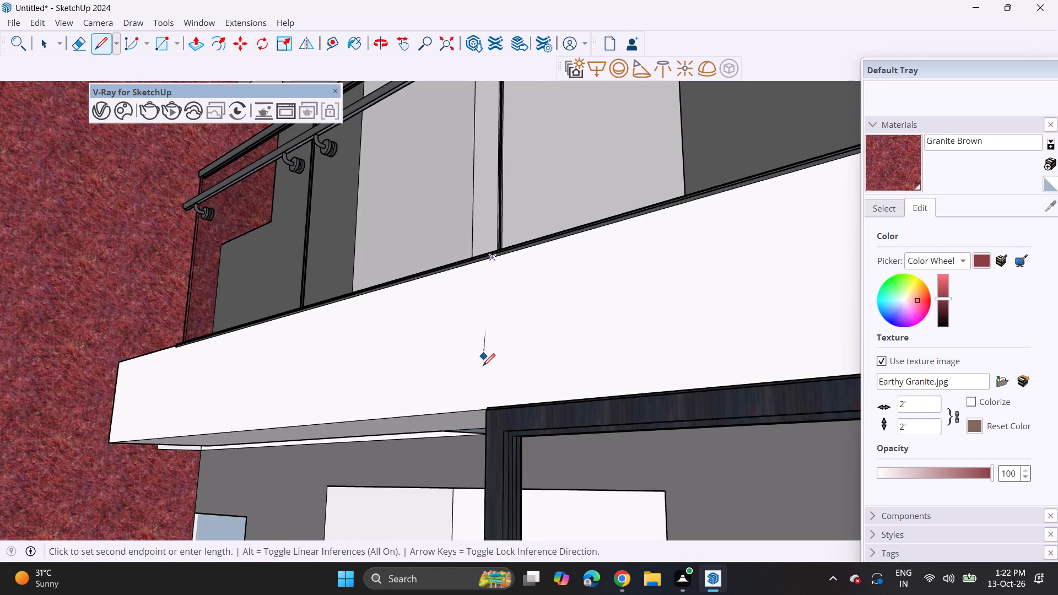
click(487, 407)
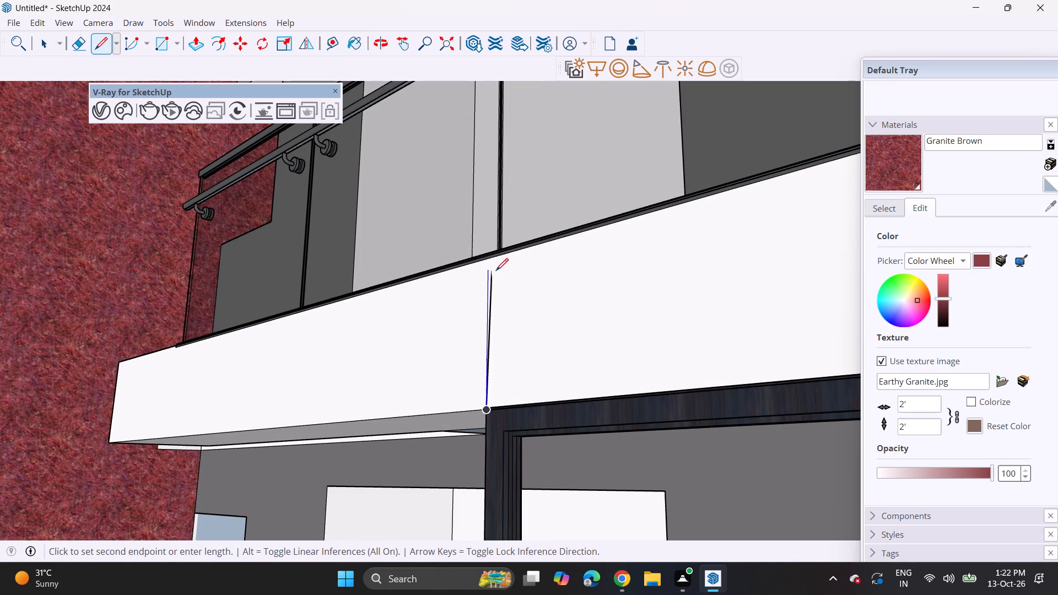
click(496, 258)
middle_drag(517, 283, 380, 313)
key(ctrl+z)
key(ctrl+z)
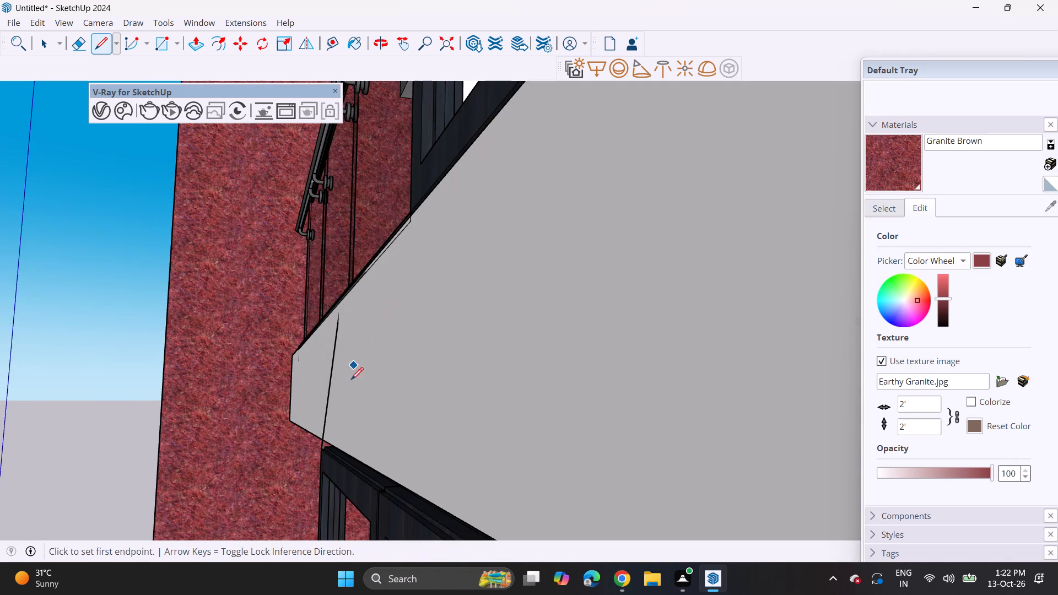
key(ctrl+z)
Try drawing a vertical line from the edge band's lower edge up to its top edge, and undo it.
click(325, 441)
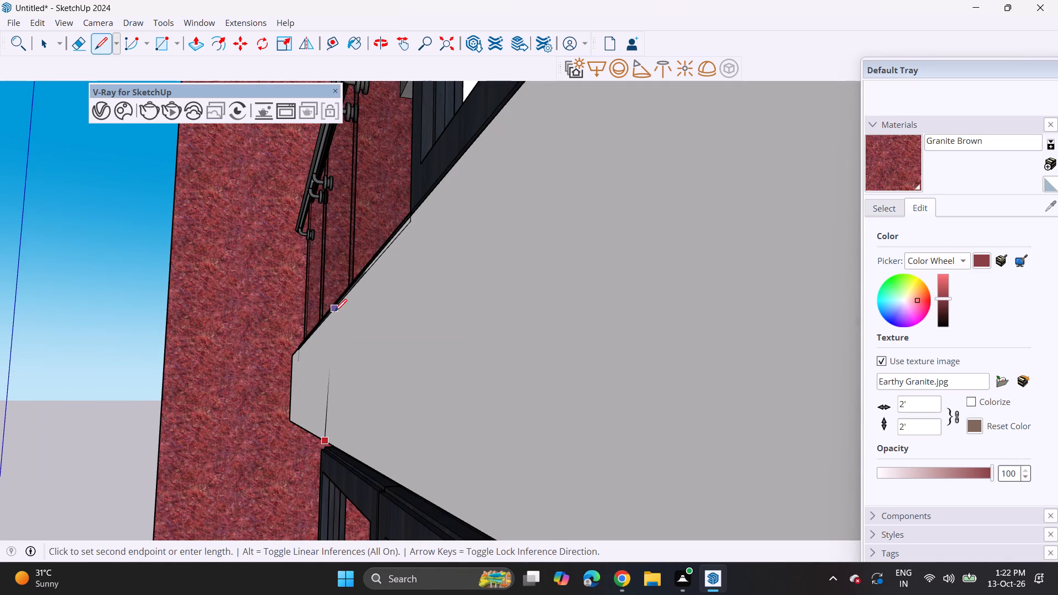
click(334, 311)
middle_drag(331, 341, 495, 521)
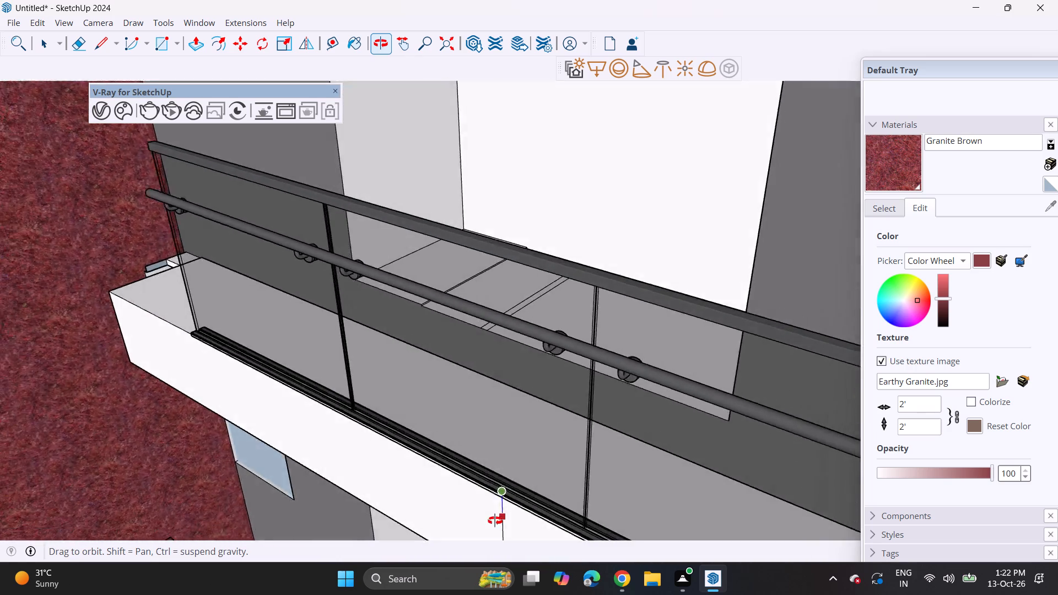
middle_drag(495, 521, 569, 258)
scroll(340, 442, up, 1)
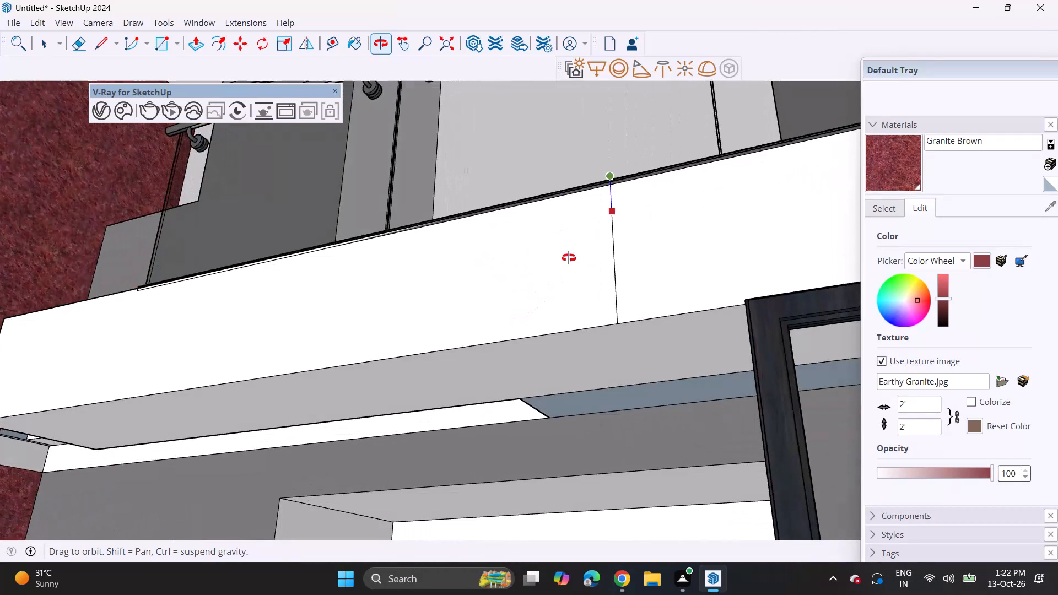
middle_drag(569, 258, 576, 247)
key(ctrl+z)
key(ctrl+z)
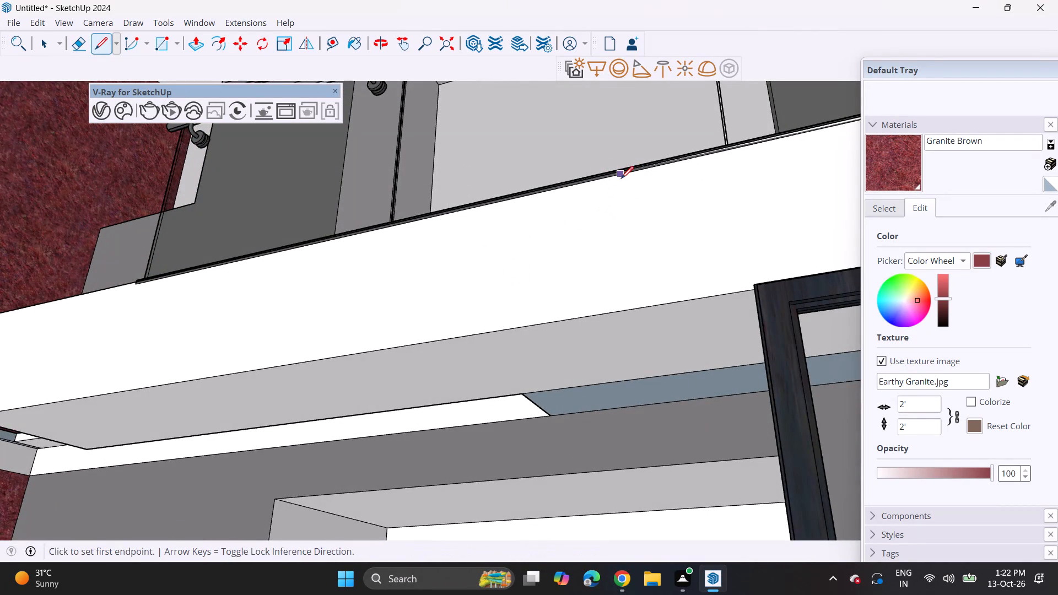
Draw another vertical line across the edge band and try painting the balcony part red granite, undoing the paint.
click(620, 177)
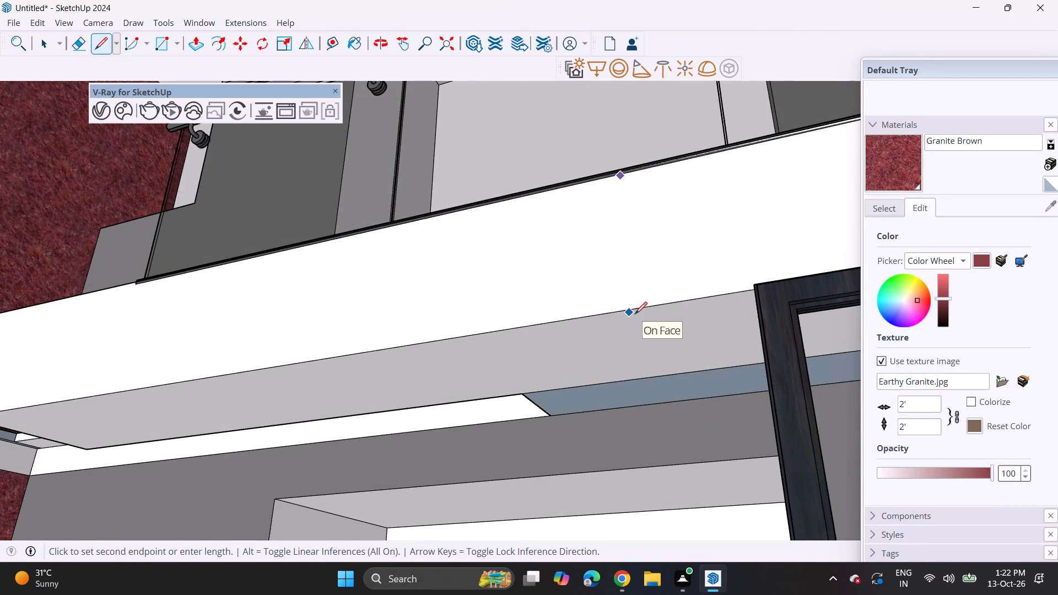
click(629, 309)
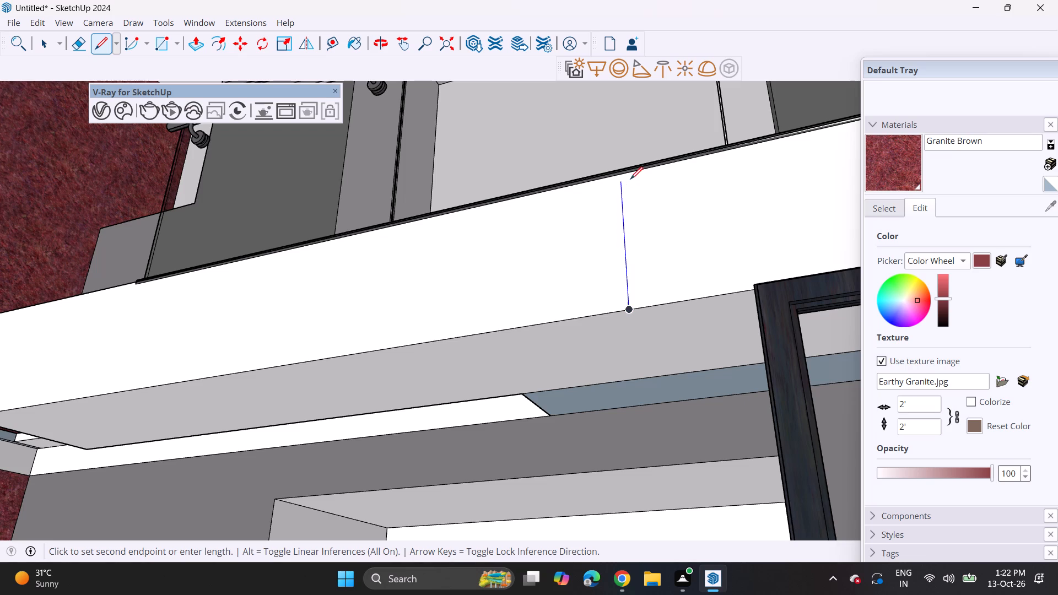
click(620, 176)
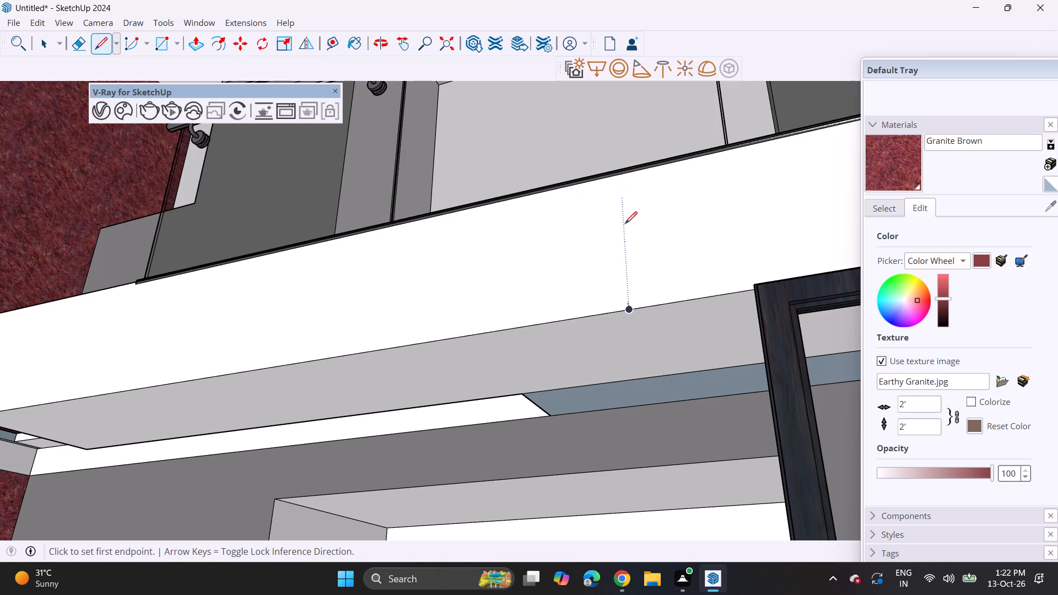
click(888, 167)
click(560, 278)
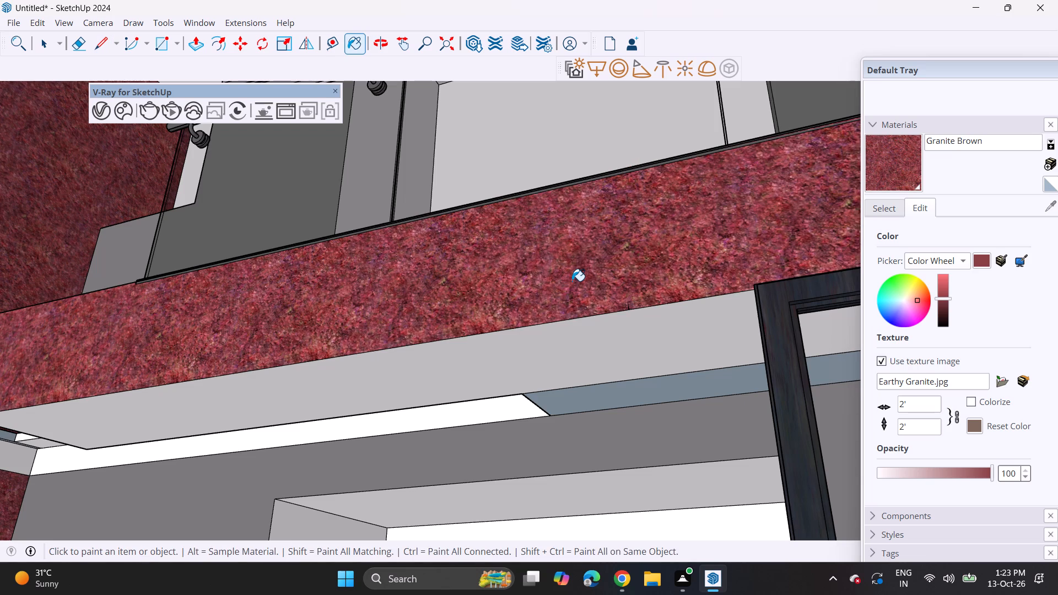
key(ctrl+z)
Push the balcony slab's lower and upper end faces inward along the edge band and pull each back out, separating the balcony front from the facade.
scroll(572, 281, down, 7)
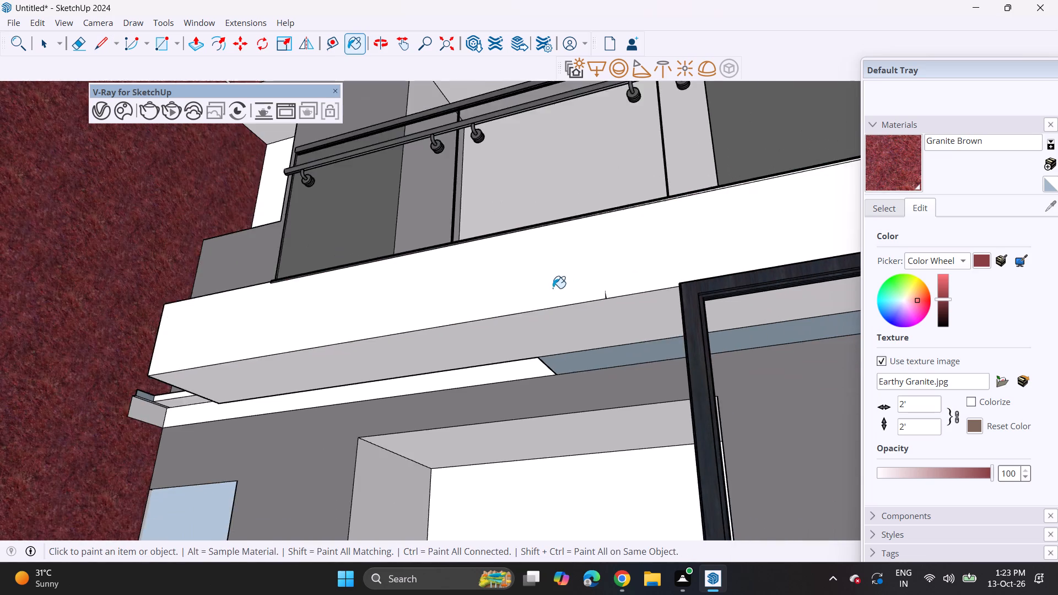
scroll(553, 288, down, 2)
middle_drag(437, 310, 588, 438)
middle_drag(539, 435, 703, 460)
key(p)
click(424, 461)
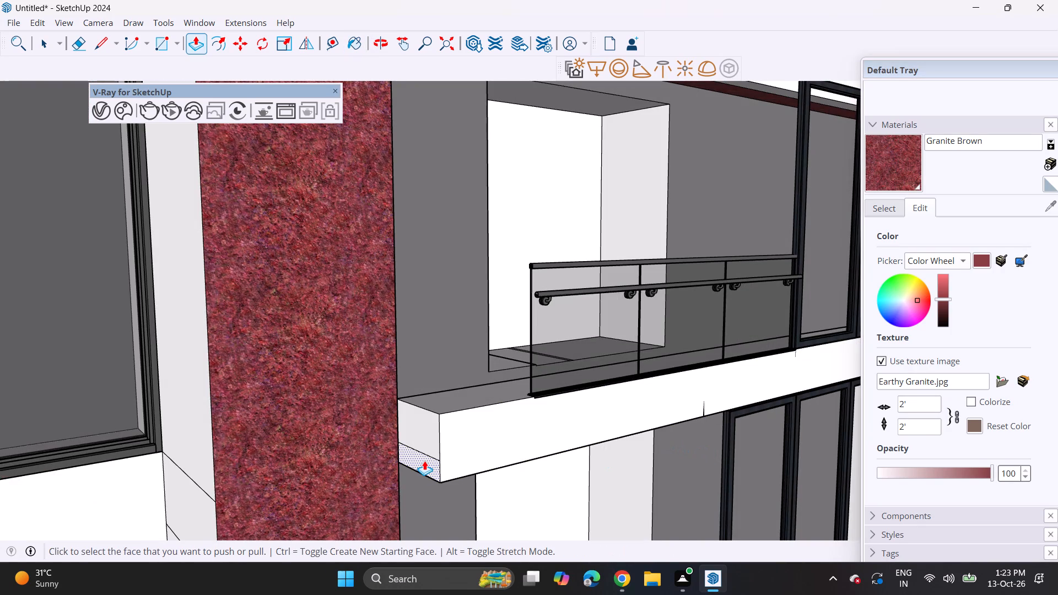
click(697, 411)
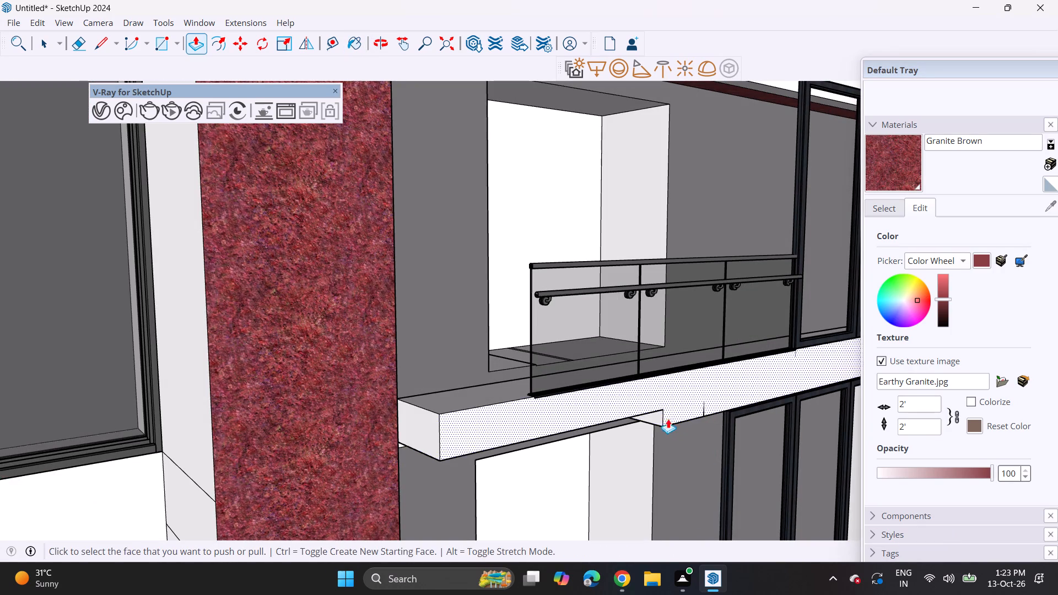
click(656, 420)
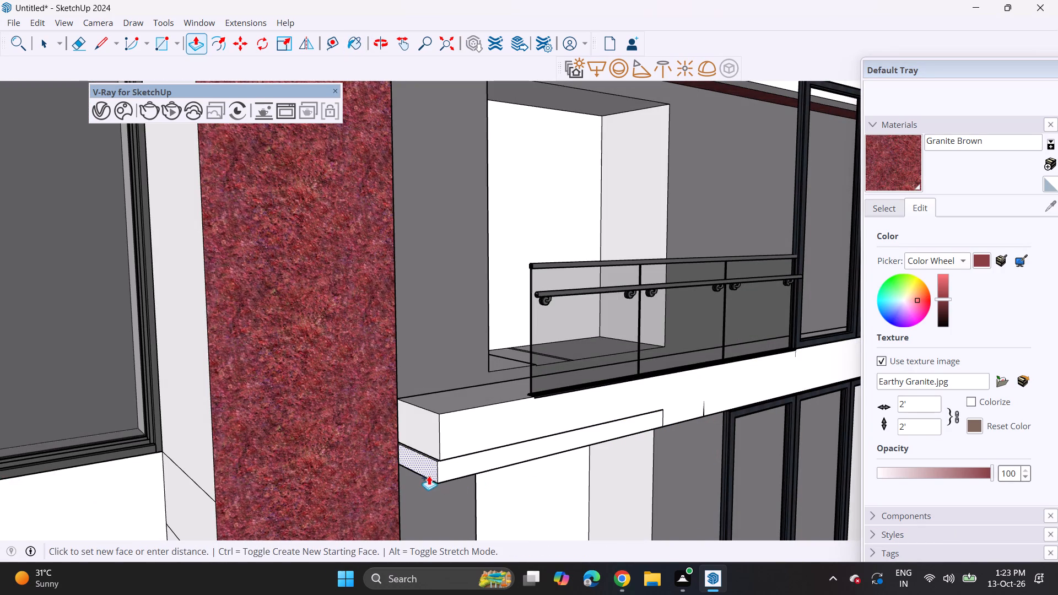
click(431, 459)
click(433, 443)
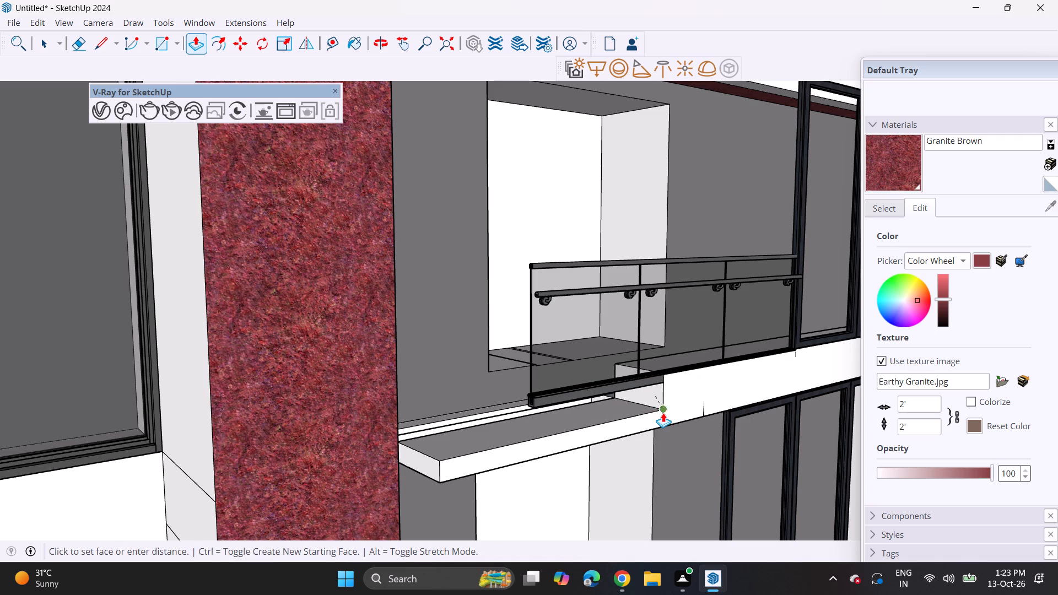
click(660, 419)
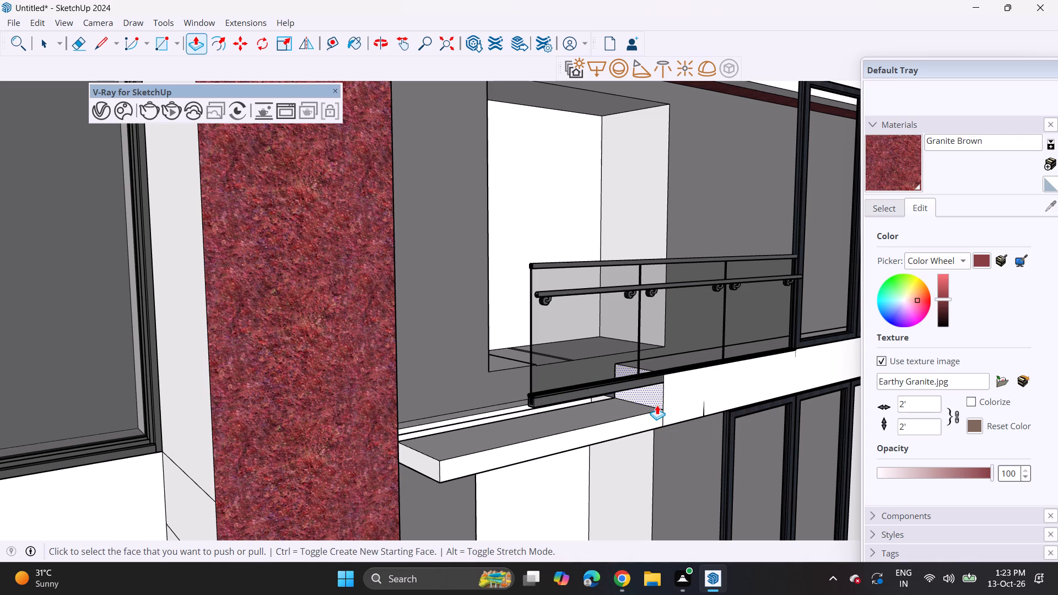
click(654, 394)
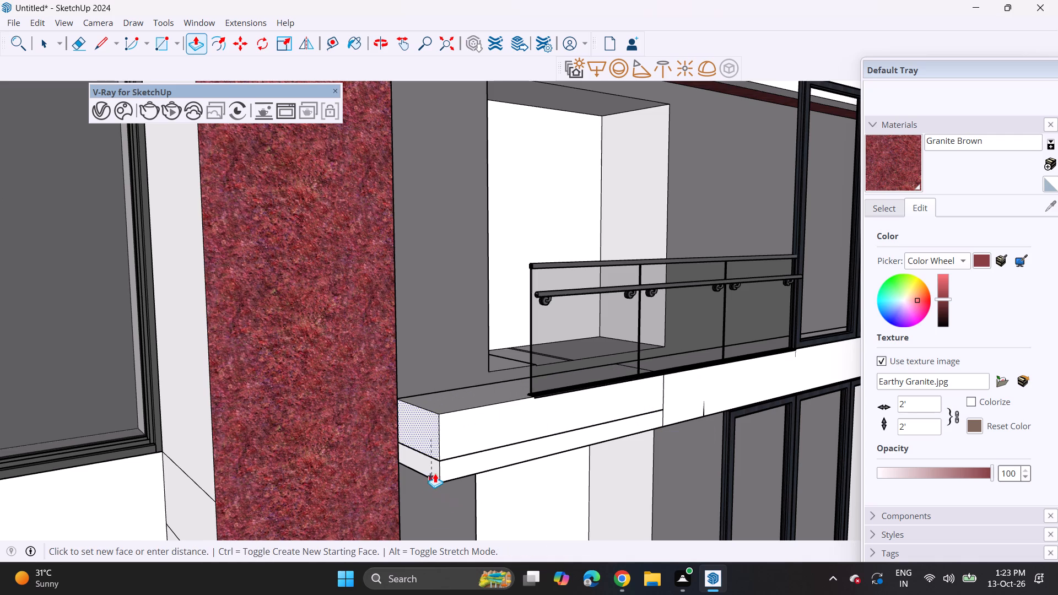
click(435, 473)
Paint the separated balcony front strips and the slab's end faces with the red granite.
click(895, 164)
click(623, 403)
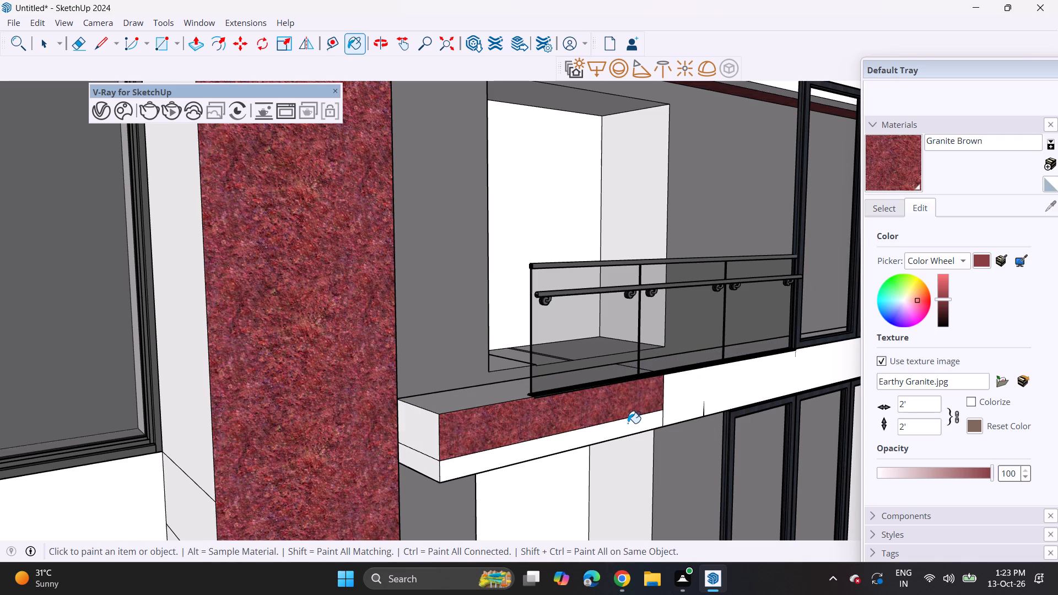
click(623, 431)
click(424, 445)
click(430, 459)
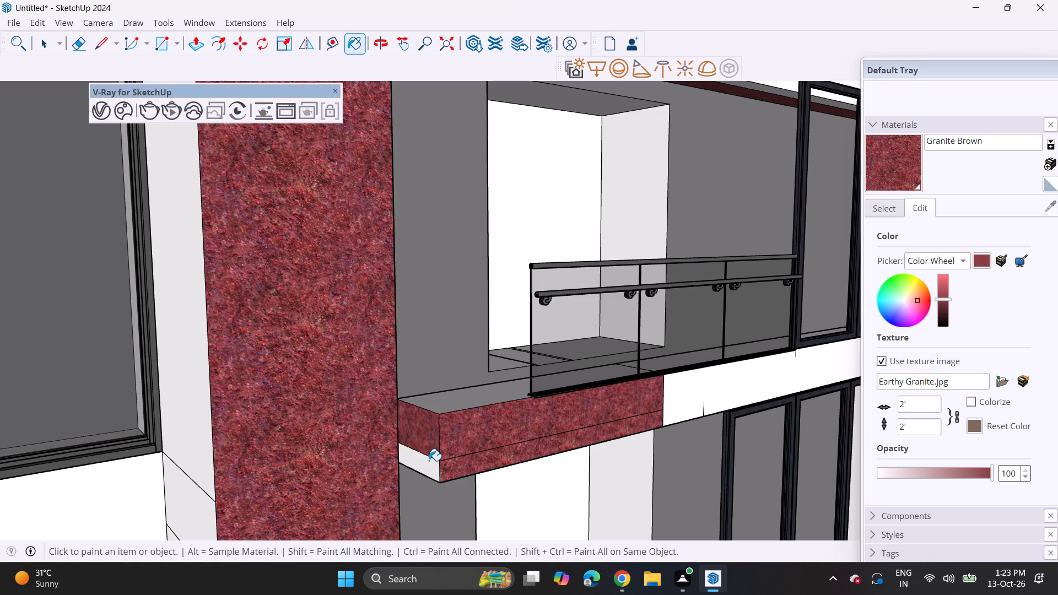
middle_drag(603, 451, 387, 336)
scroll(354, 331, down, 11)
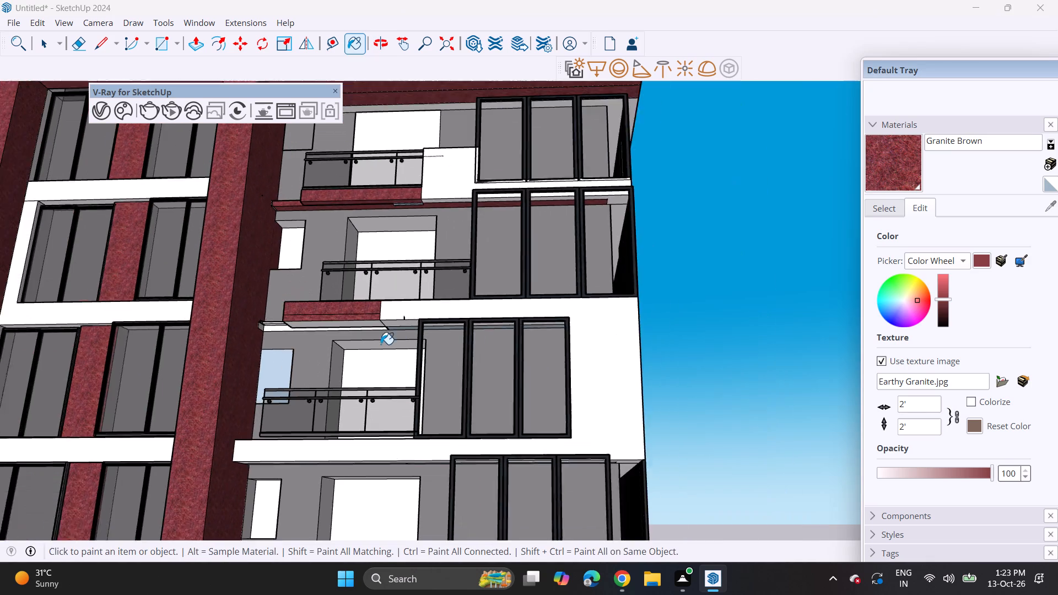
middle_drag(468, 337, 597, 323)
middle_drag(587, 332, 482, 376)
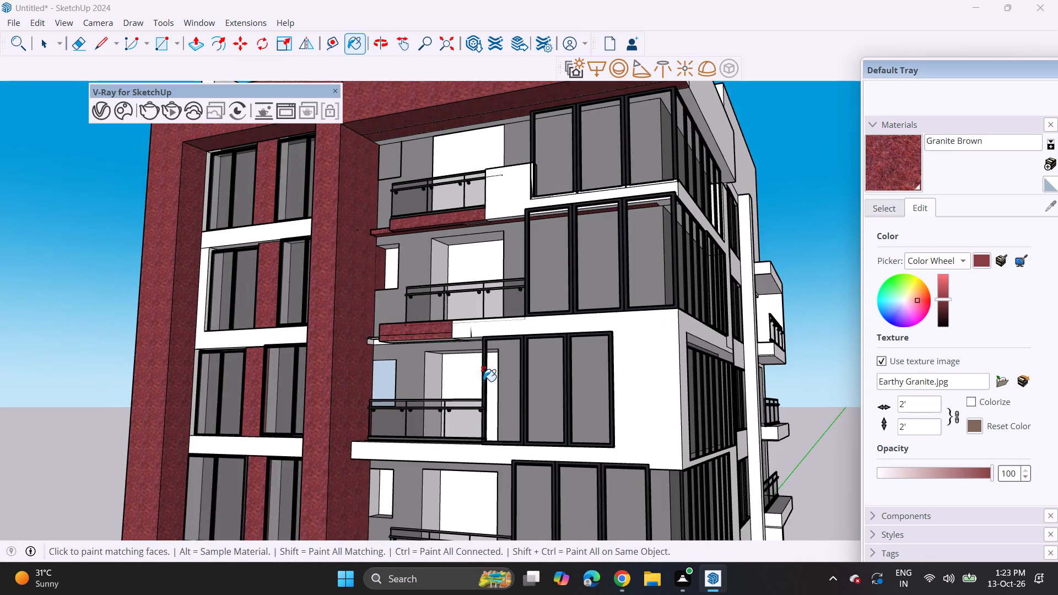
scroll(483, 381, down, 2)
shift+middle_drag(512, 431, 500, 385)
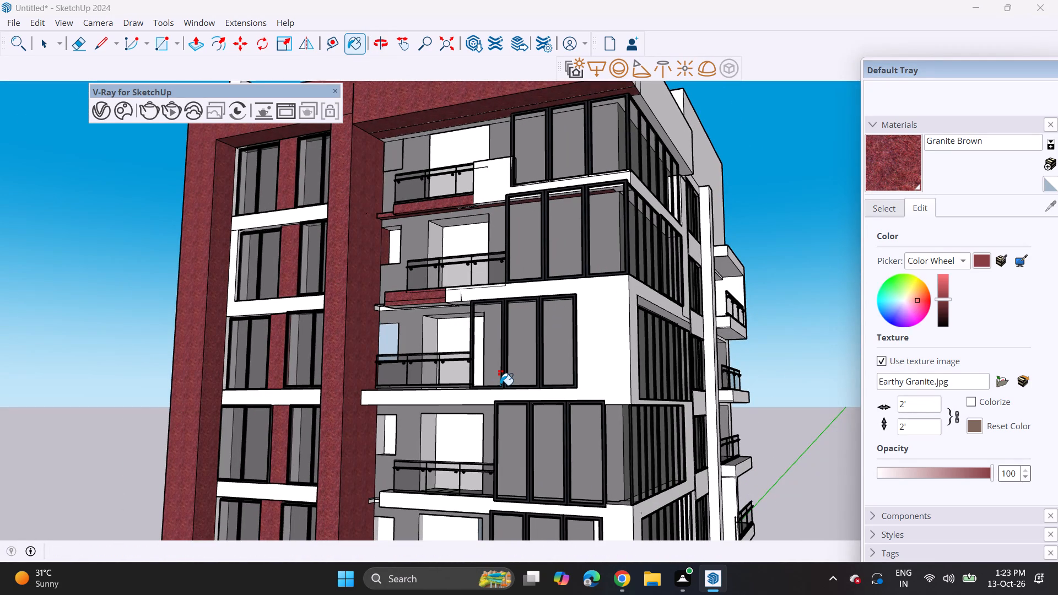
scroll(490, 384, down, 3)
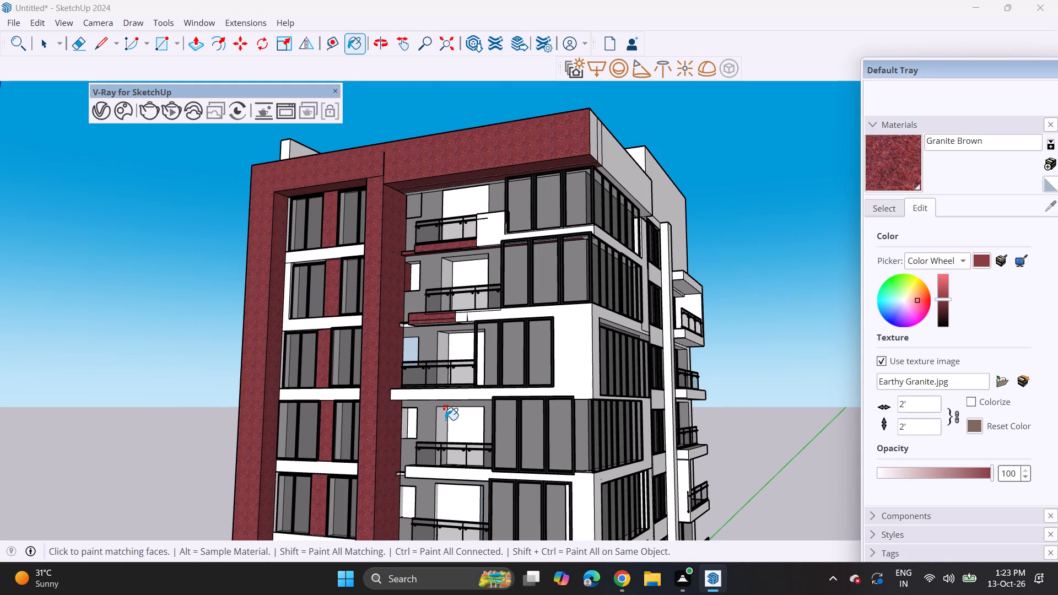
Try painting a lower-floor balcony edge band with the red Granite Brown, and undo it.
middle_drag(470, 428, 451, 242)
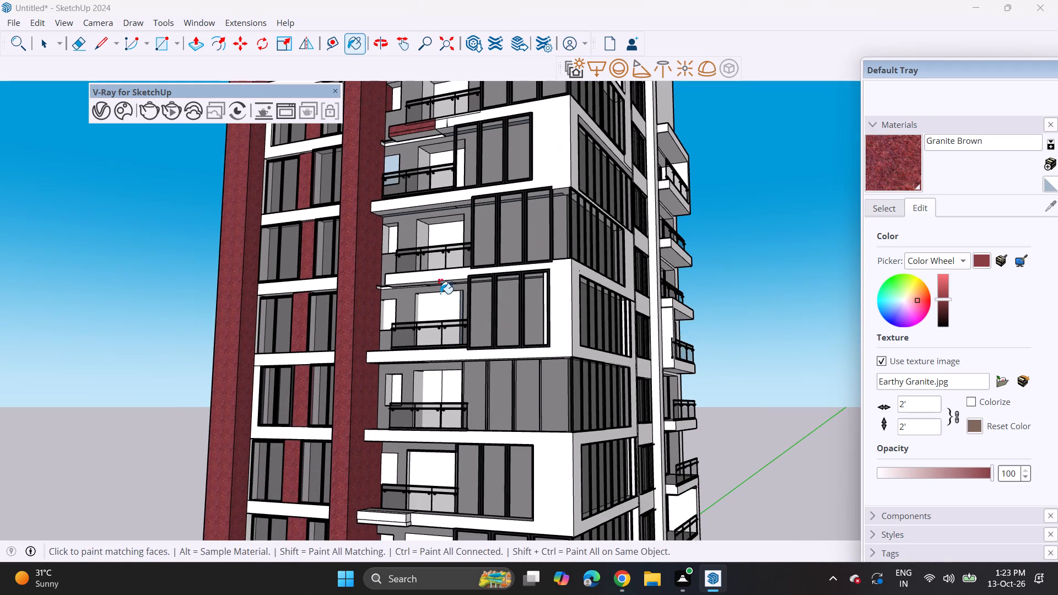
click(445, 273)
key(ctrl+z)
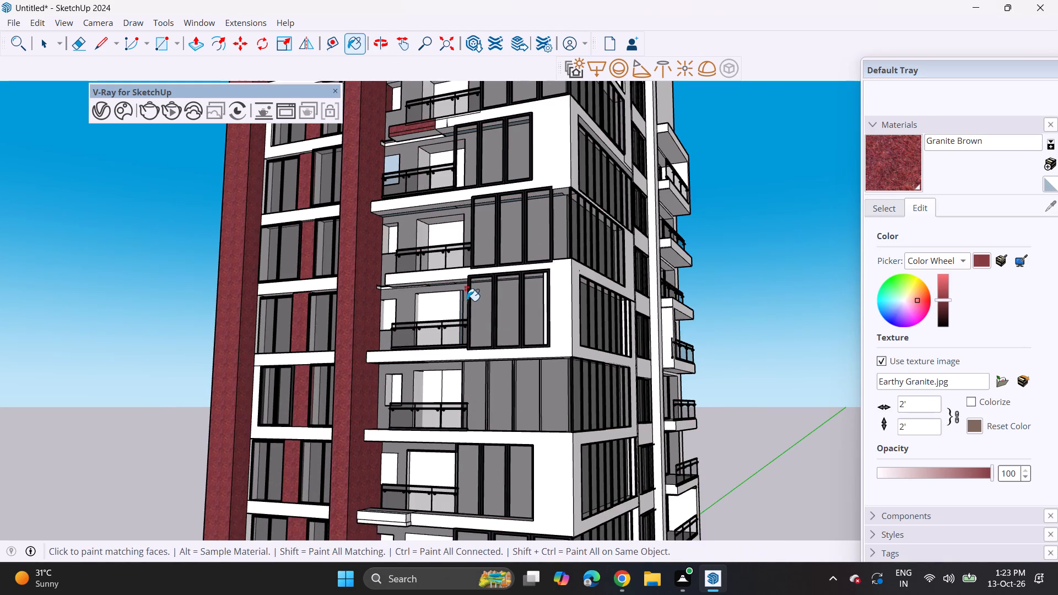
Draw a vertical line from the top edge to the bottom edge of the white balcony edge band, beside the dark window frames.
middle_drag(459, 296, 543, 289)
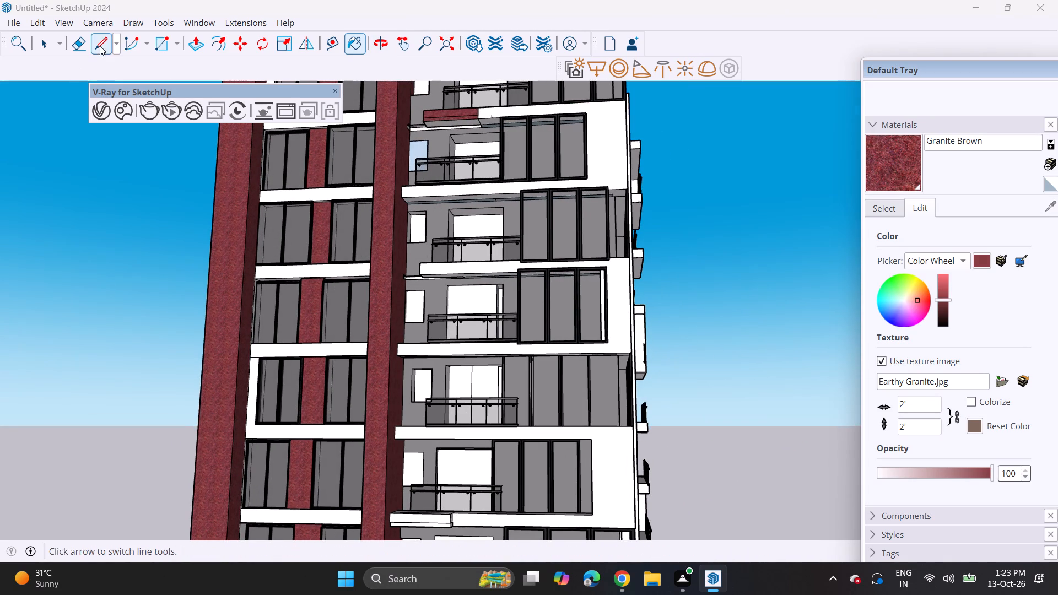
click(100, 46)
scroll(492, 209, up, 3)
scroll(531, 278, up, 8)
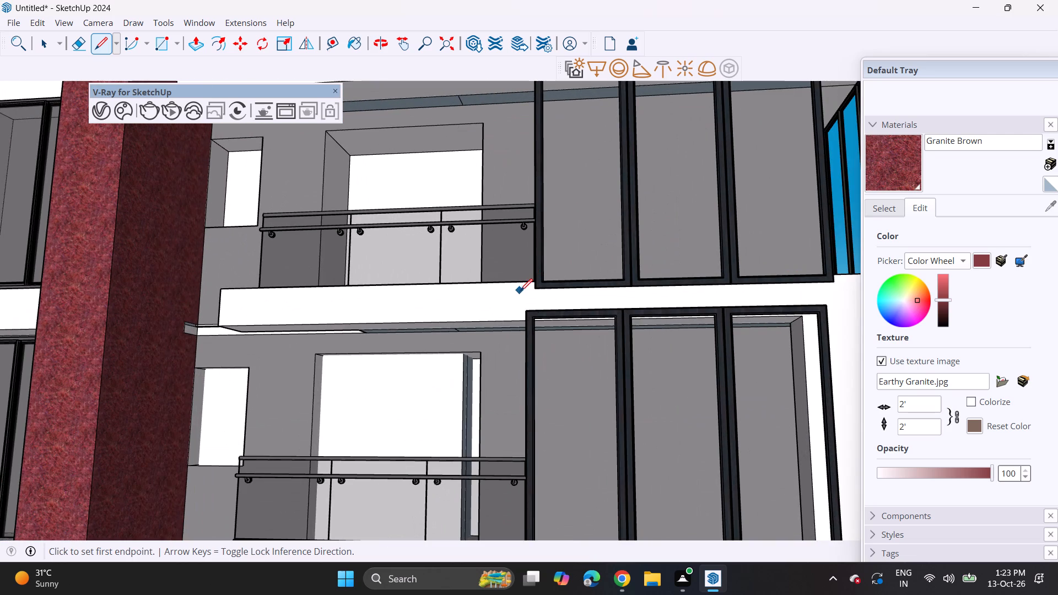
scroll(517, 282, up, 7)
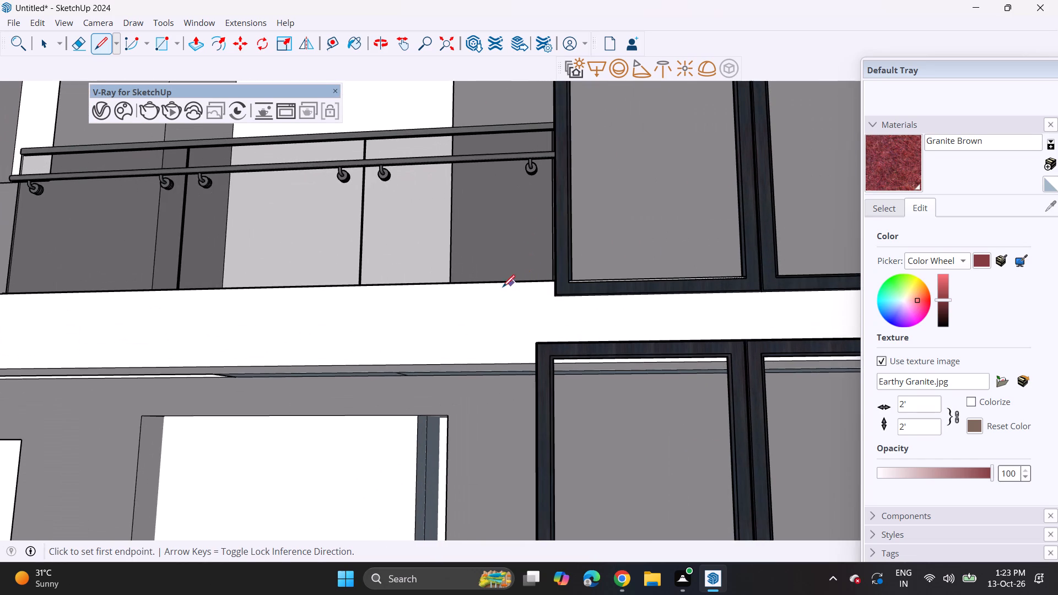
click(503, 287)
key(Escape)
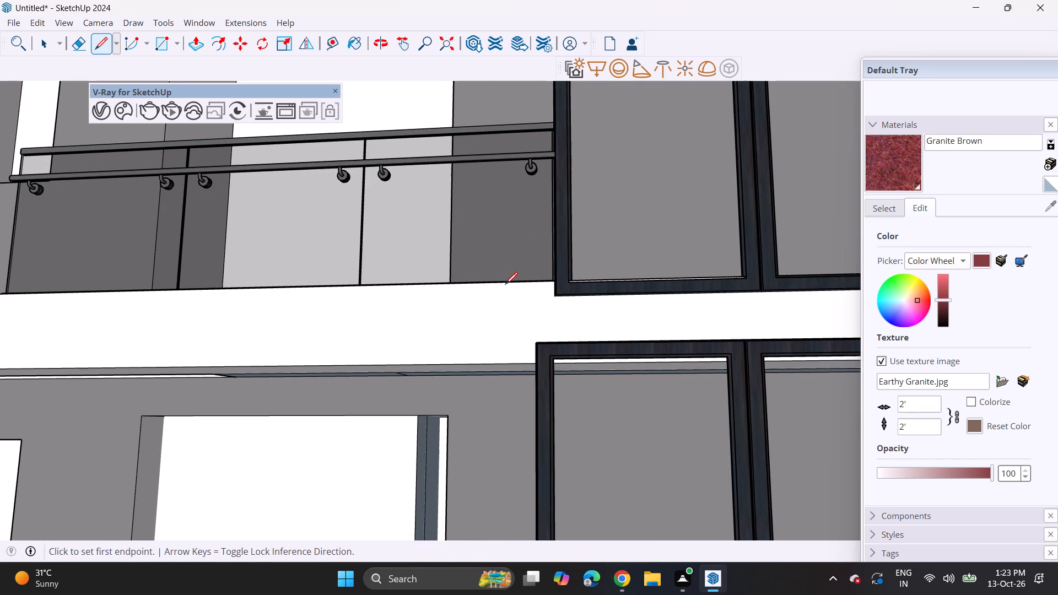
scroll(505, 284, up, 7)
click(507, 278)
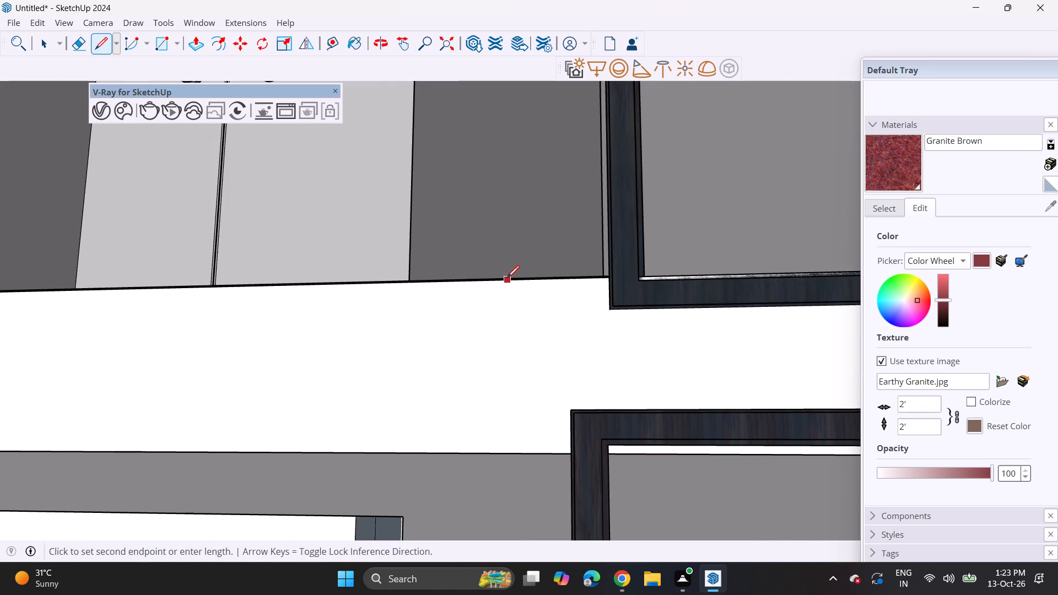
click(509, 452)
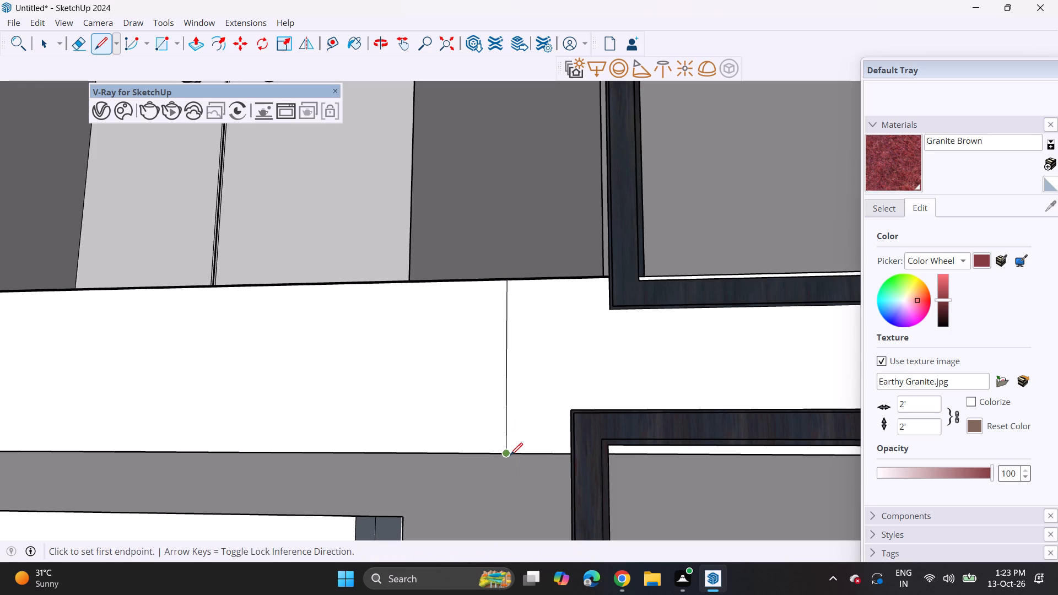
Draw matching vertical lines across the white balcony edge bands of the next two floors below.
scroll(509, 455, down, 11)
shift+middle_drag(509, 480, 510, 82)
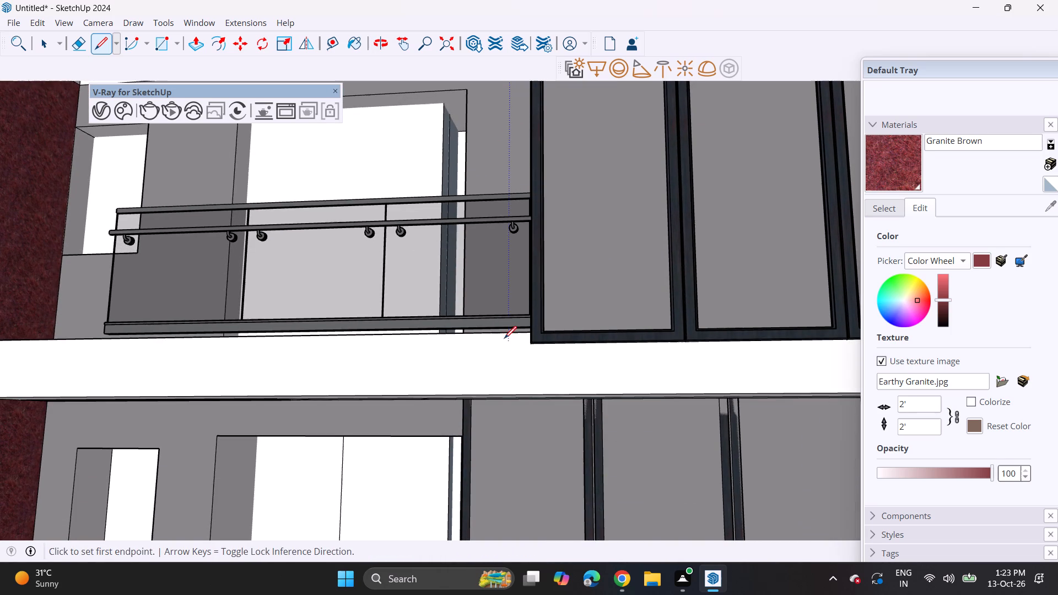
click(508, 336)
click(510, 396)
scroll(510, 397, down, 4)
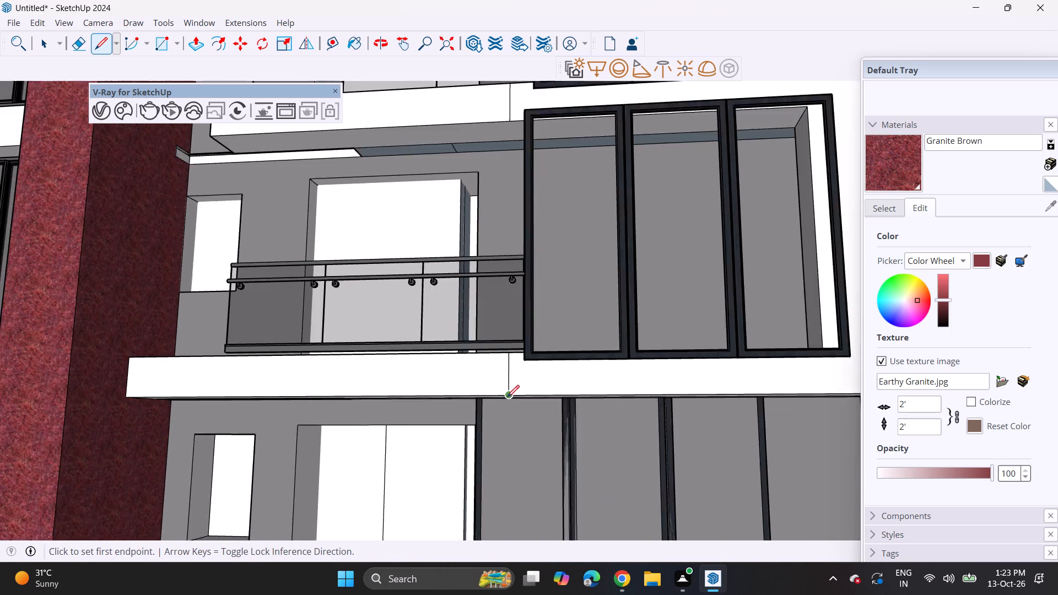
scroll(507, 397, down, 2)
shift+middle_drag(501, 378, 473, 98)
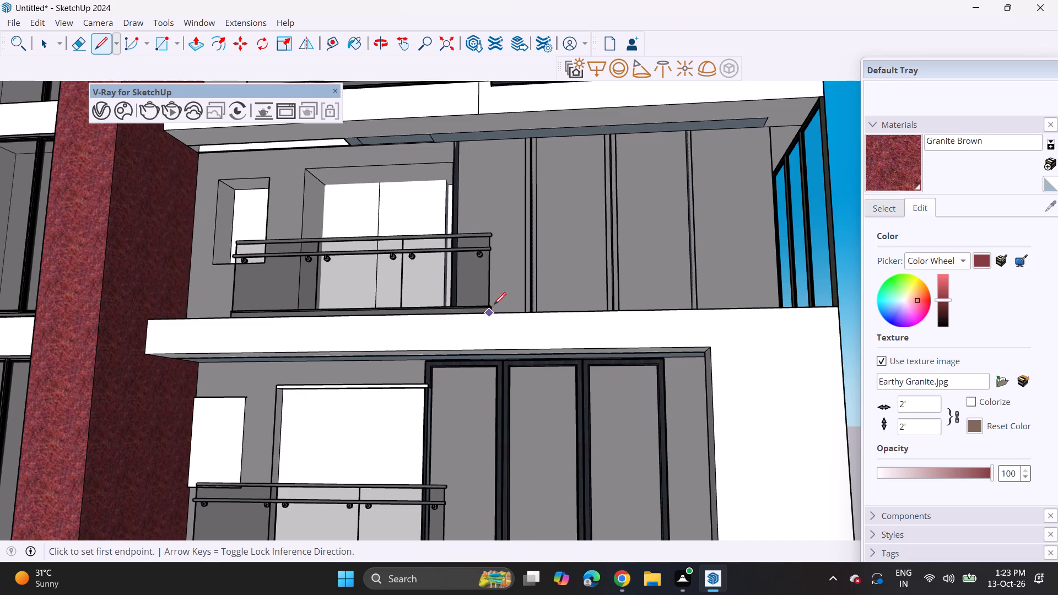
click(490, 318)
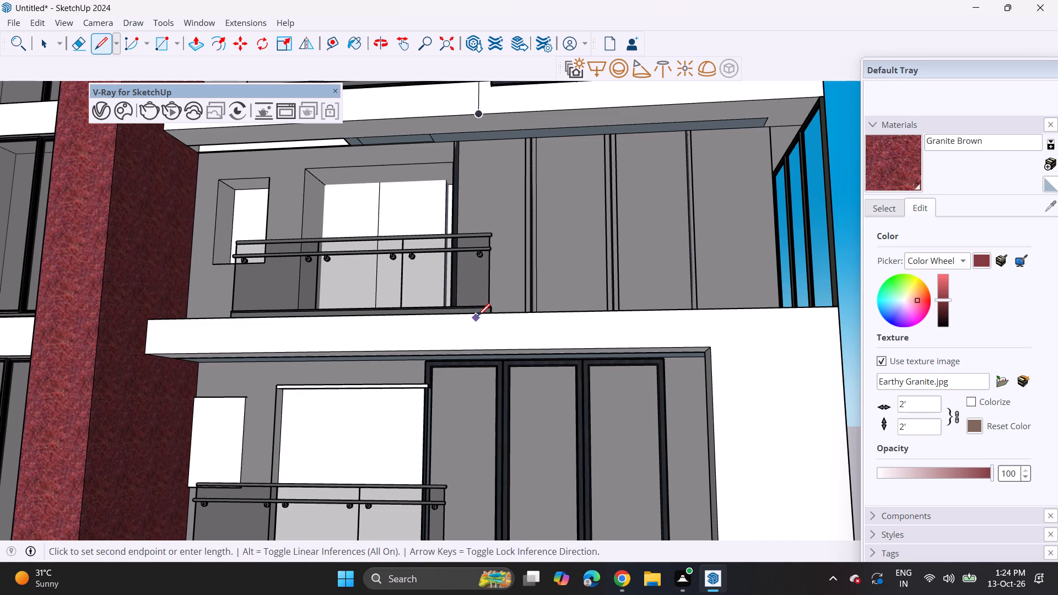
click(478, 316)
click(478, 311)
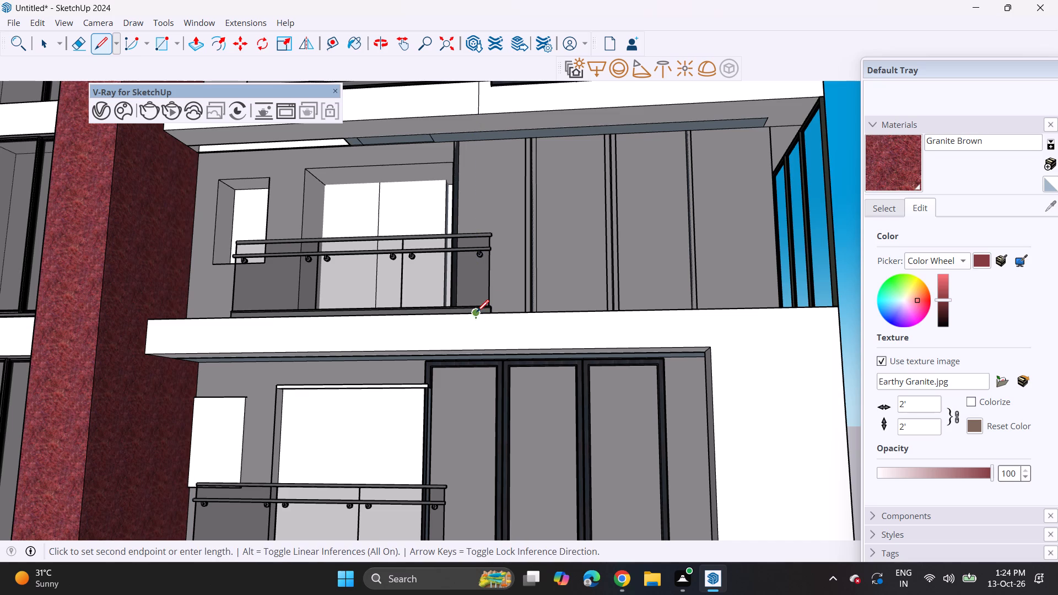
click(477, 312)
click(476, 349)
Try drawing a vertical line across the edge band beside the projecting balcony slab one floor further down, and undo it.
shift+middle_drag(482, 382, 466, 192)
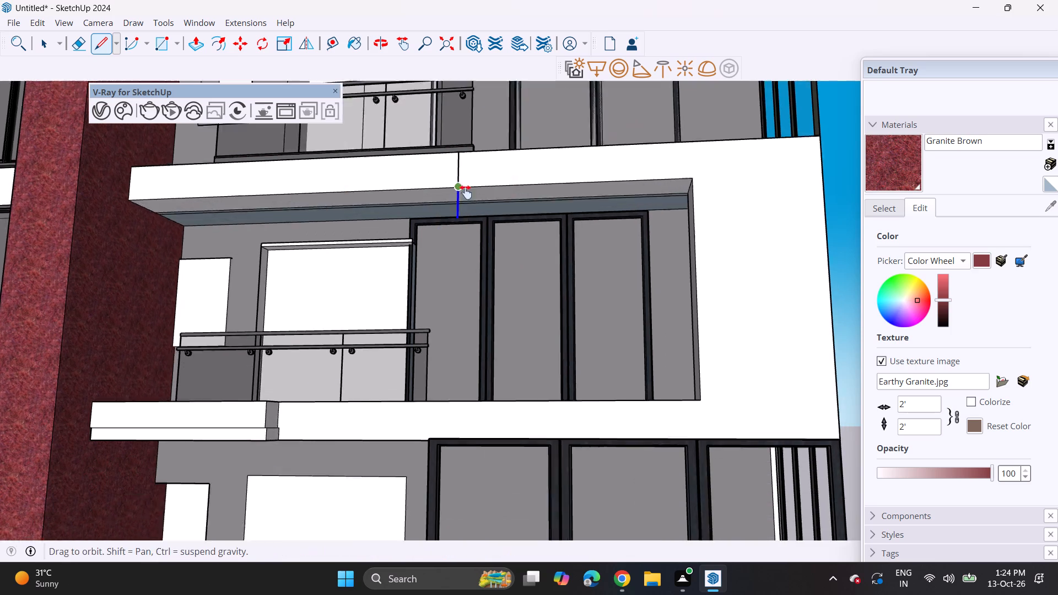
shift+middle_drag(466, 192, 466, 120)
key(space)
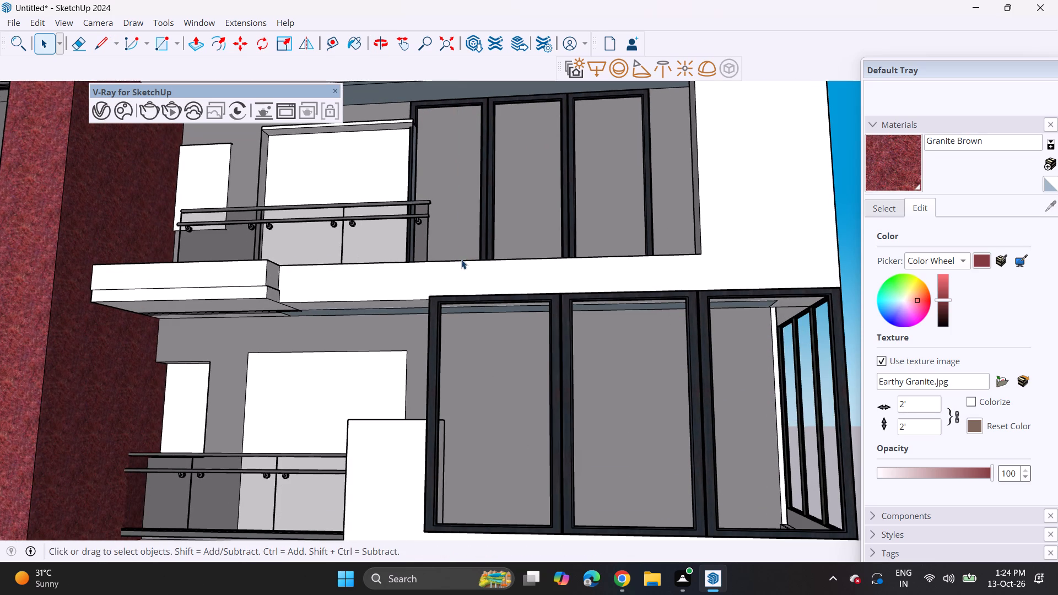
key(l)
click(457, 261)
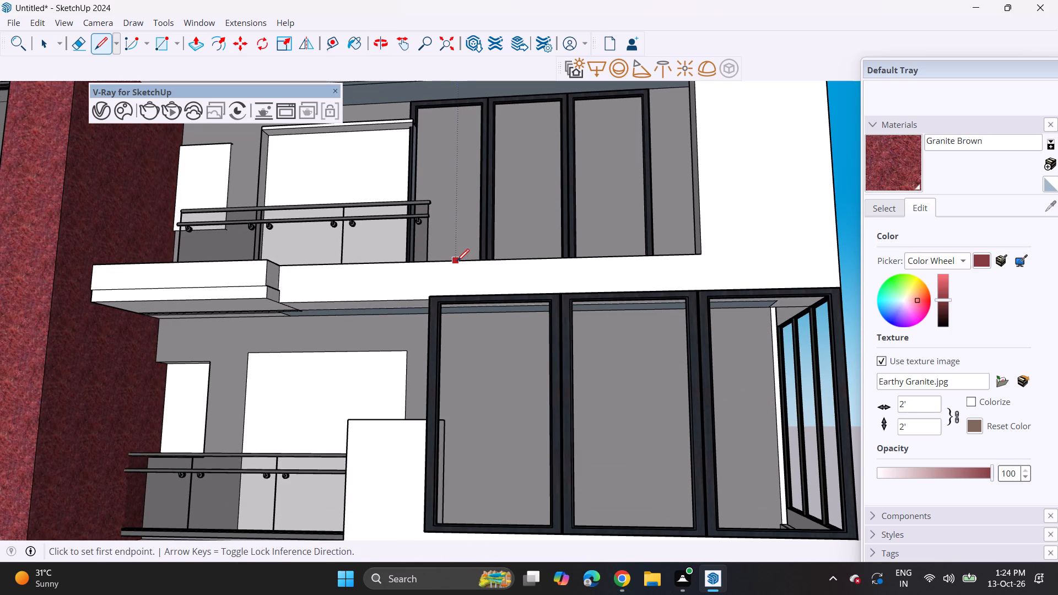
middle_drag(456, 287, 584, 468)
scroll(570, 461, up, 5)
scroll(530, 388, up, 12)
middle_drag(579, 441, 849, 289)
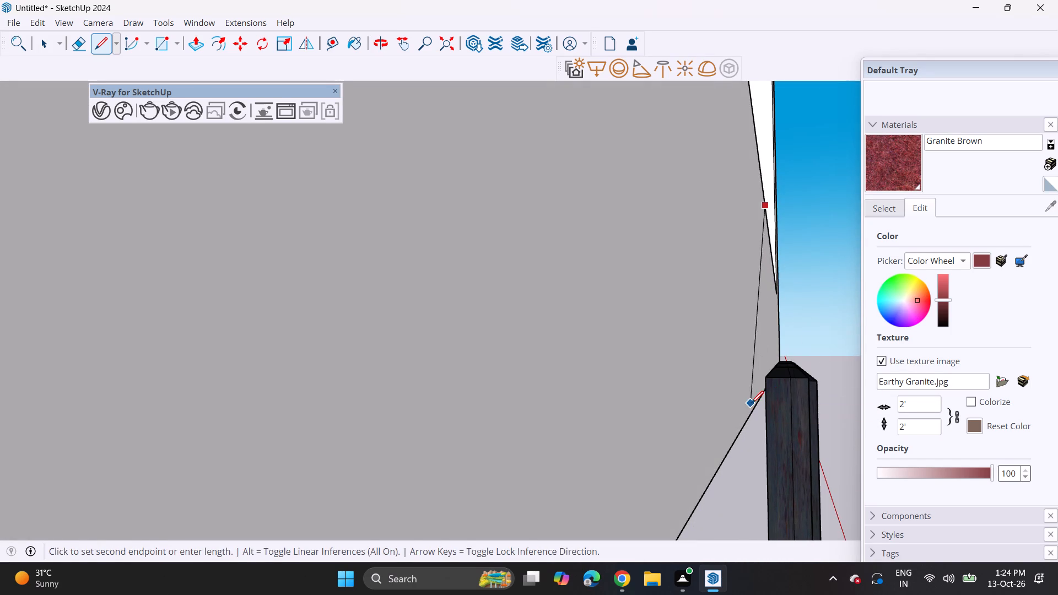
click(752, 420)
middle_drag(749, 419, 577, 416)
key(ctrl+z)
Examine the balcony edge bands on the remaining lower floors.
middle_drag(653, 318, 369, 351)
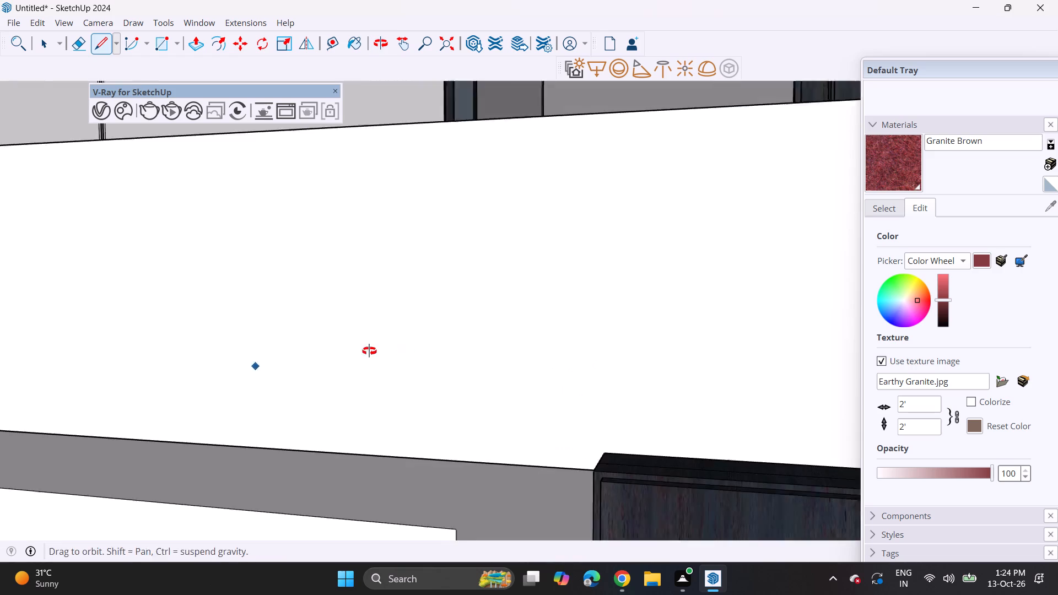
middle_drag(369, 351, 346, 339)
scroll(457, 276, down, 16)
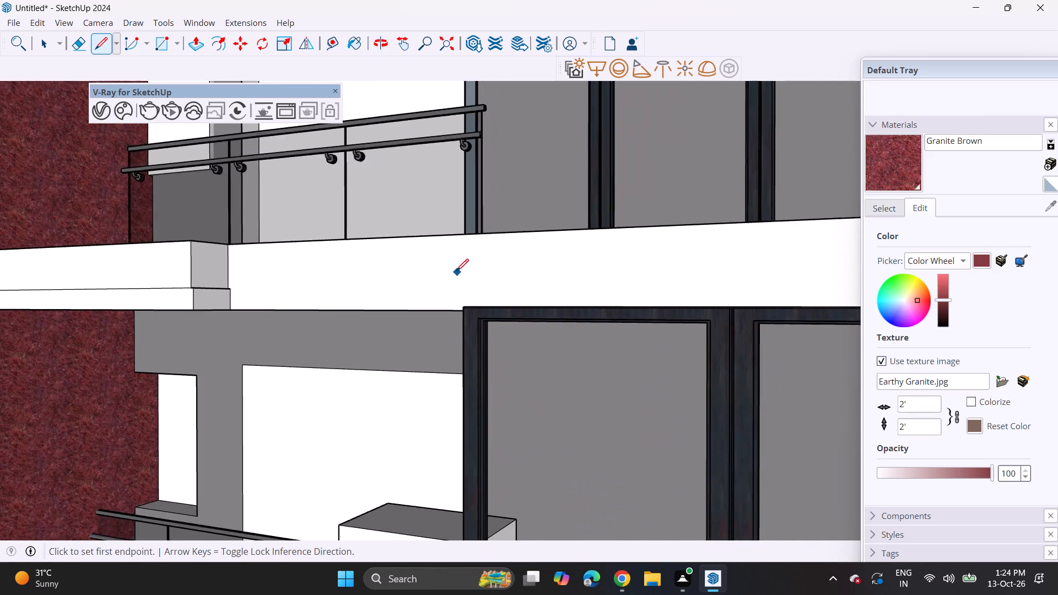
scroll(456, 271, down, 9)
middle_drag(404, 284, 514, 275)
middle_drag(513, 309, 493, 36)
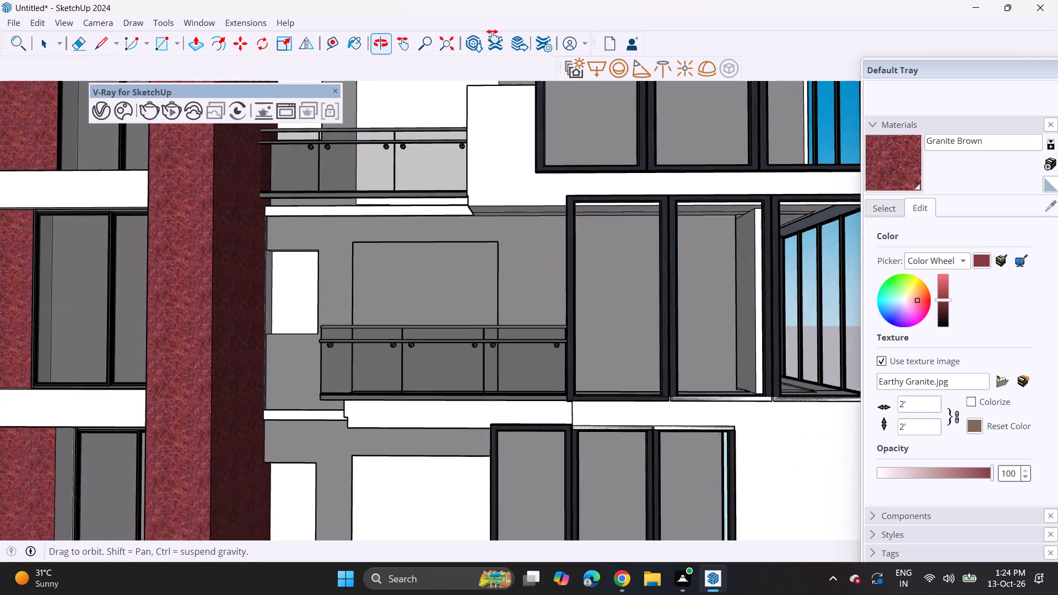
middle_drag(493, 36, 499, 24)
shift+middle_drag(485, 136, 467, 236)
middle_drag(460, 266, 583, 272)
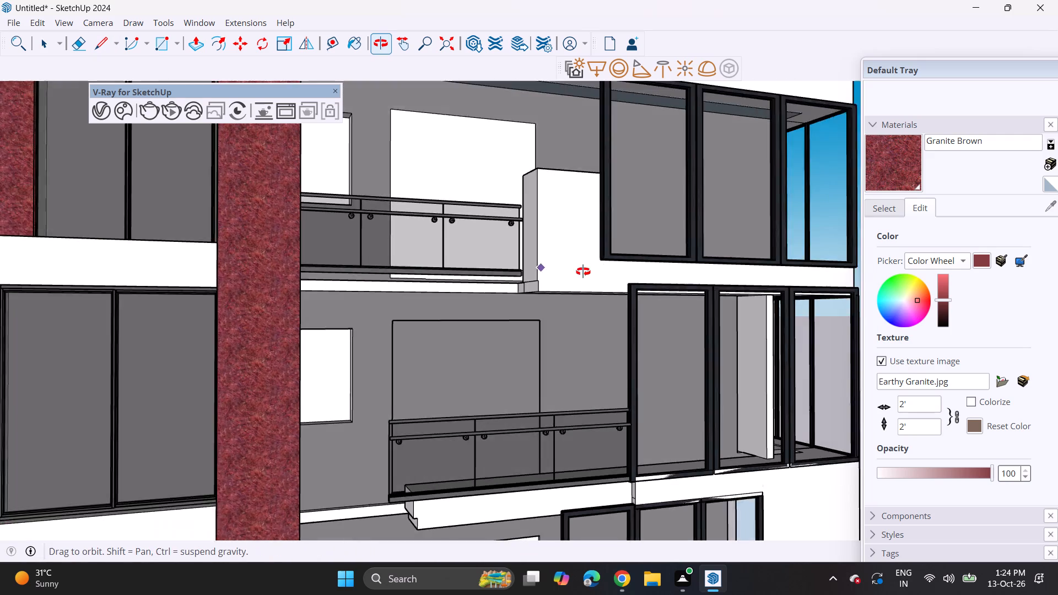
middle_drag(583, 272, 472, 249)
shift+middle_drag(510, 330, 490, 178)
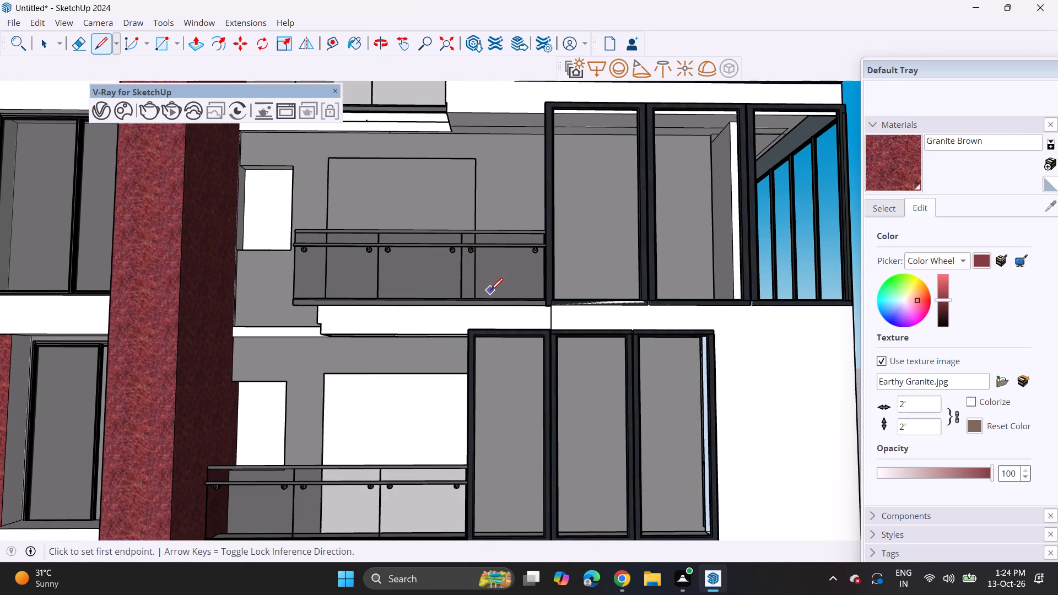
scroll(477, 318, down, 7)
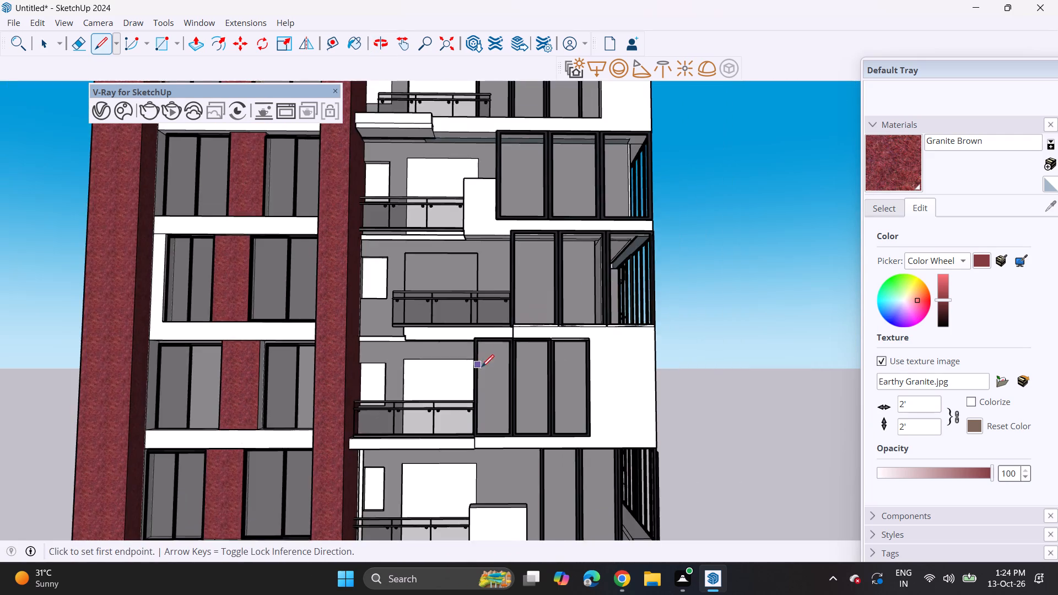
scroll(482, 367, down, 5)
shift+middle_drag(494, 468, 456, 443)
Paint the slab strip behind the glass railing, on the lower-floor balcony beside the white box parapet, with the red Granite Brown.
drag(883, 163, 886, 167)
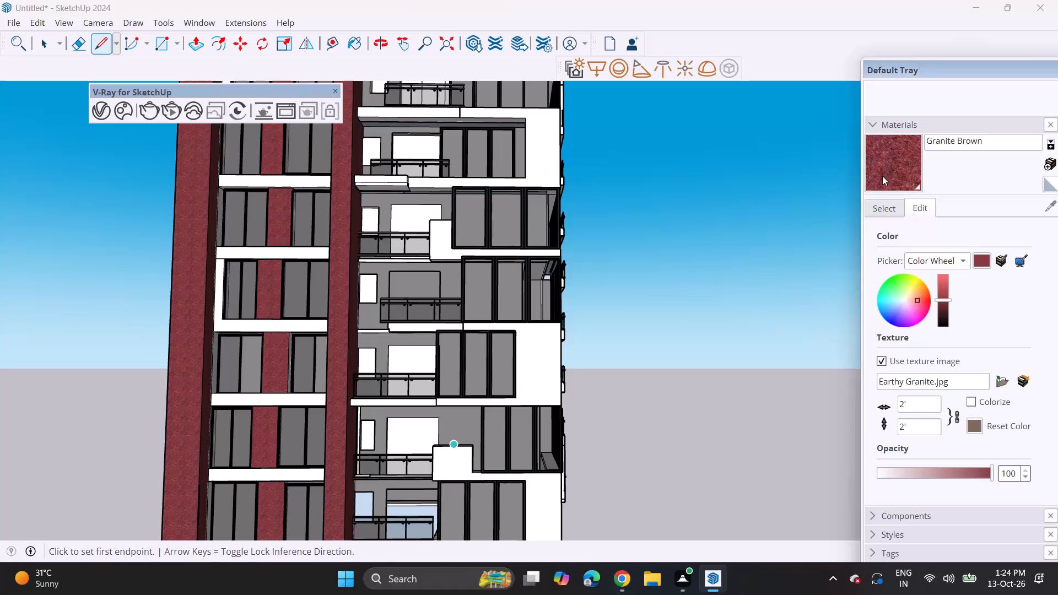
middle_drag(528, 340, 454, 409)
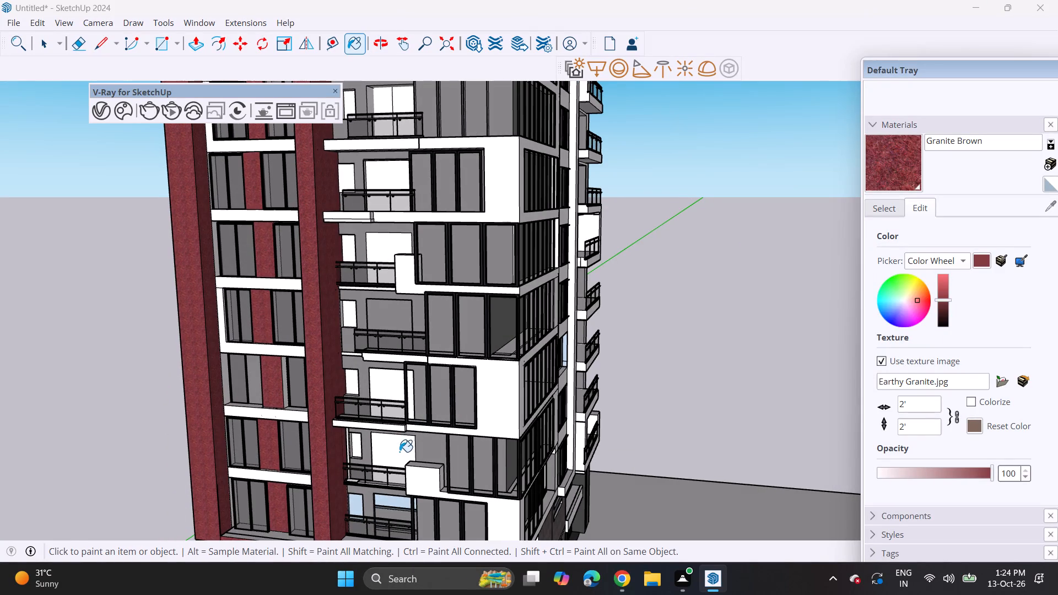
shift+middle_drag(402, 433, 431, 287)
scroll(415, 412, up, 6)
middle_drag(417, 417, 447, 403)
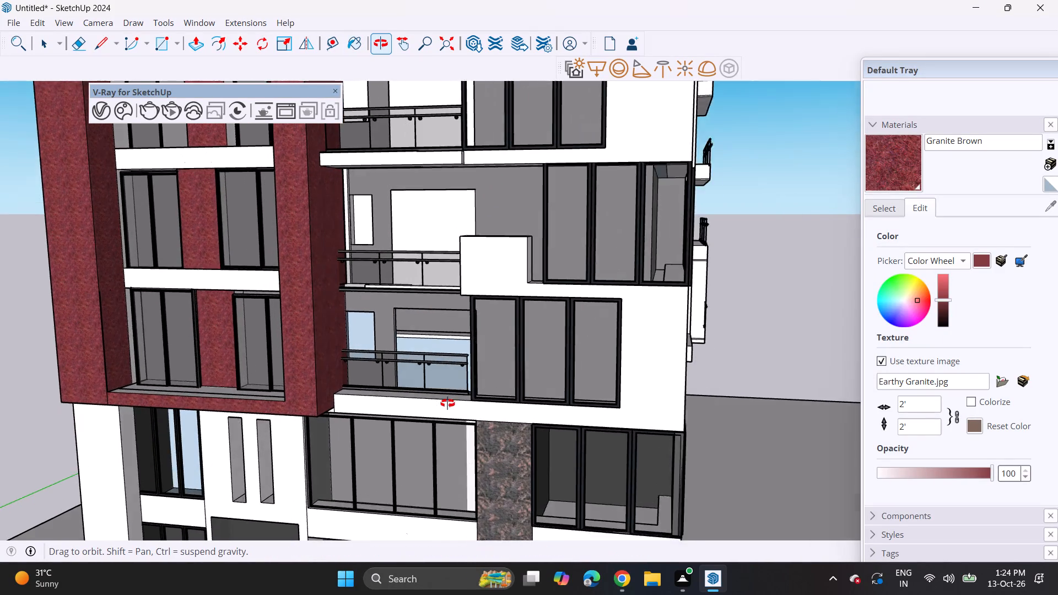
middle_drag(447, 403, 474, 244)
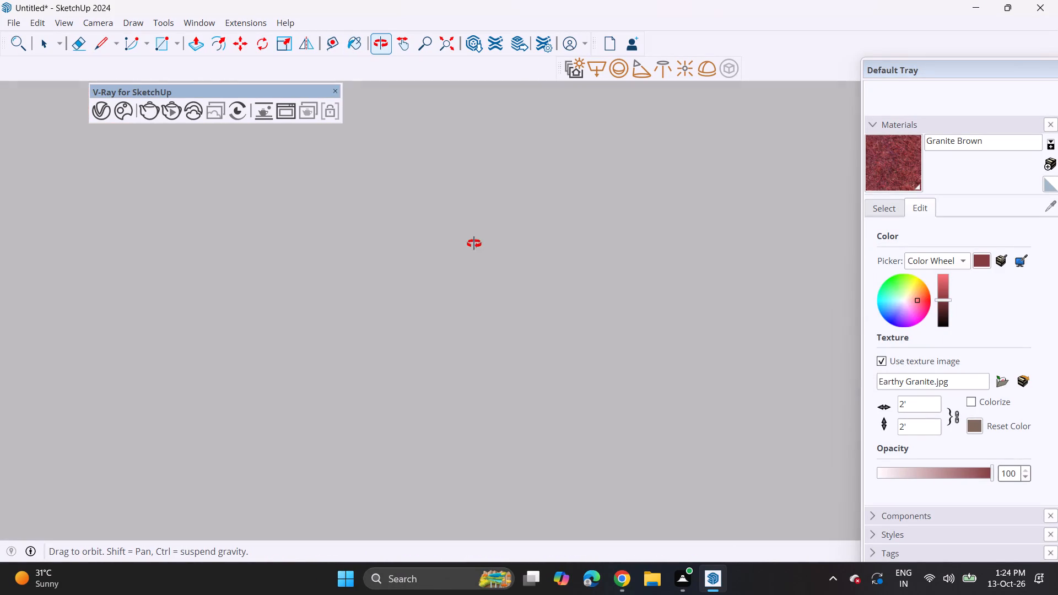
middle_drag(474, 244, 501, 388)
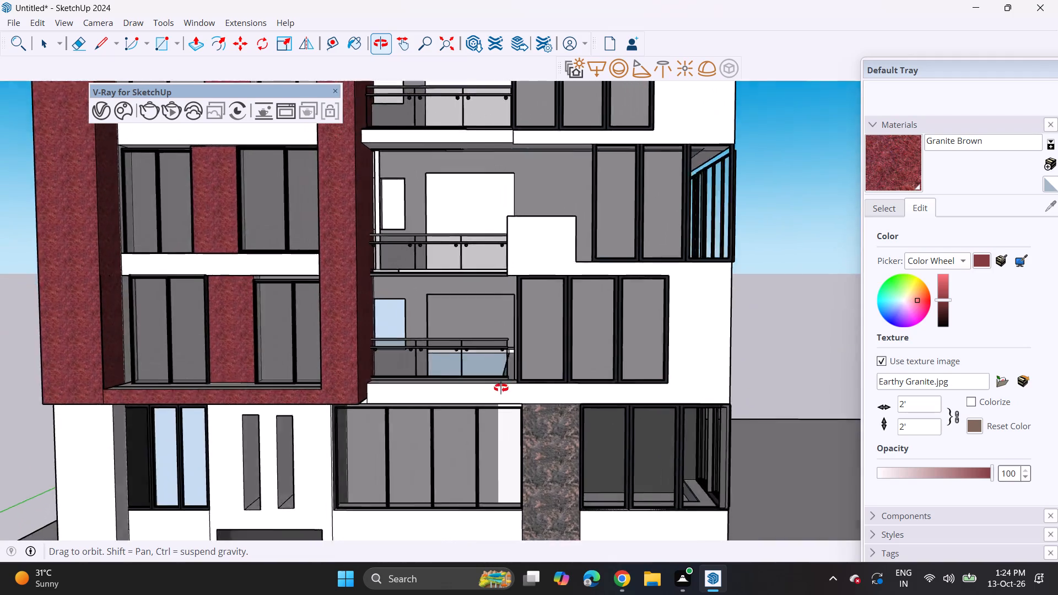
middle_drag(501, 388, 505, 410)
scroll(504, 292, up, 7)
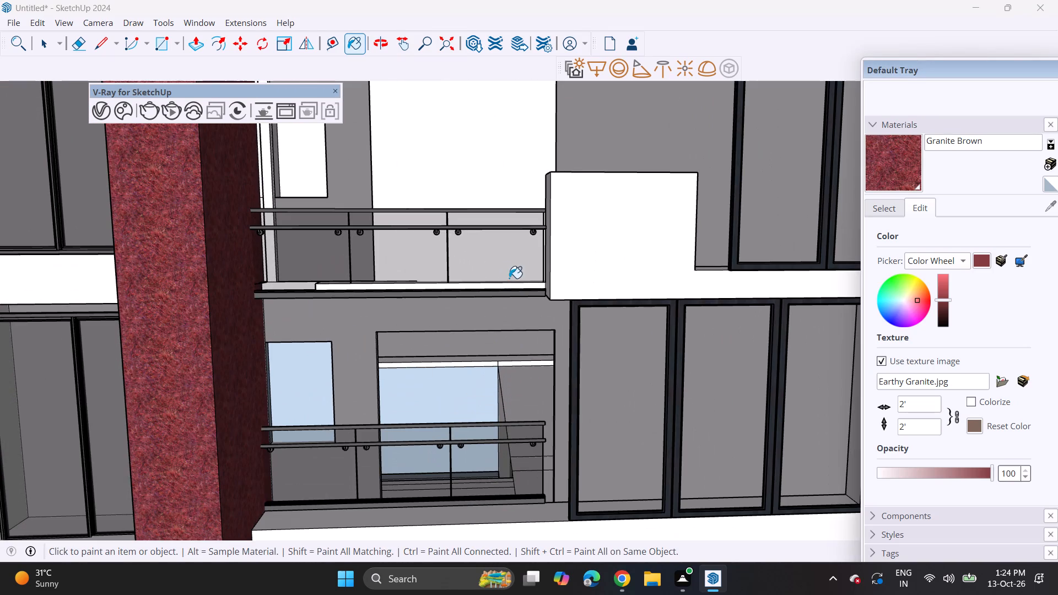
click(508, 283)
click(512, 284)
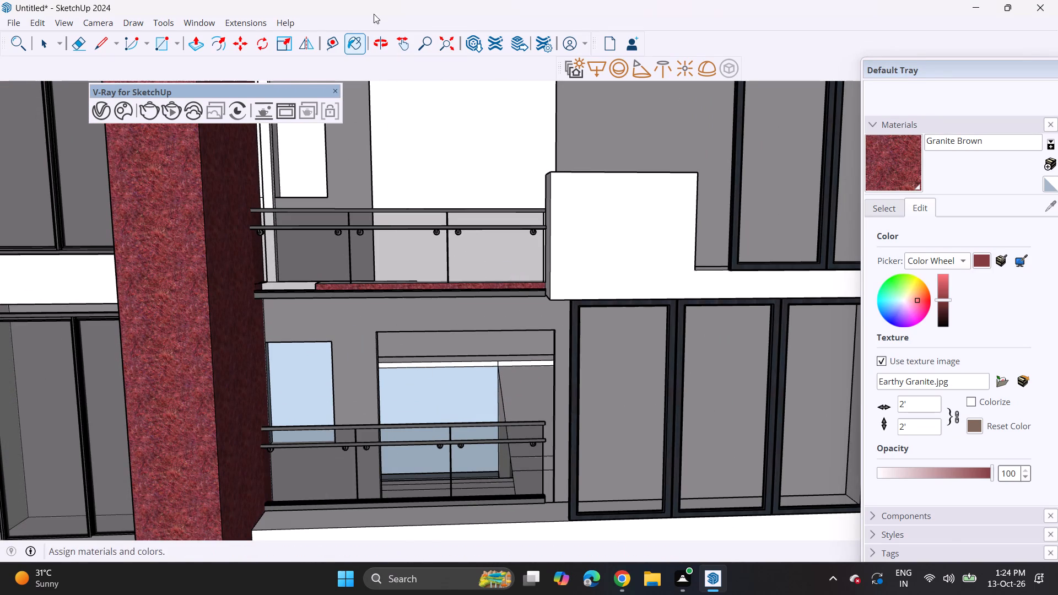
Pull the red-painted slab strip outward beyond the balcony railing.
click(191, 51)
middle_drag(332, 200, 351, 76)
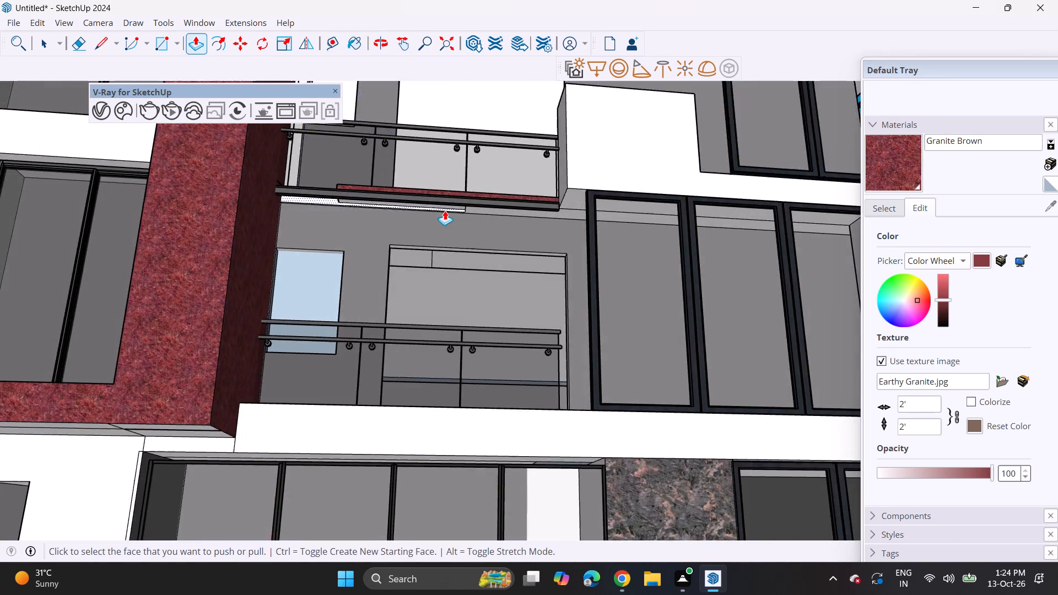
scroll(445, 210, up, 4)
click(446, 191)
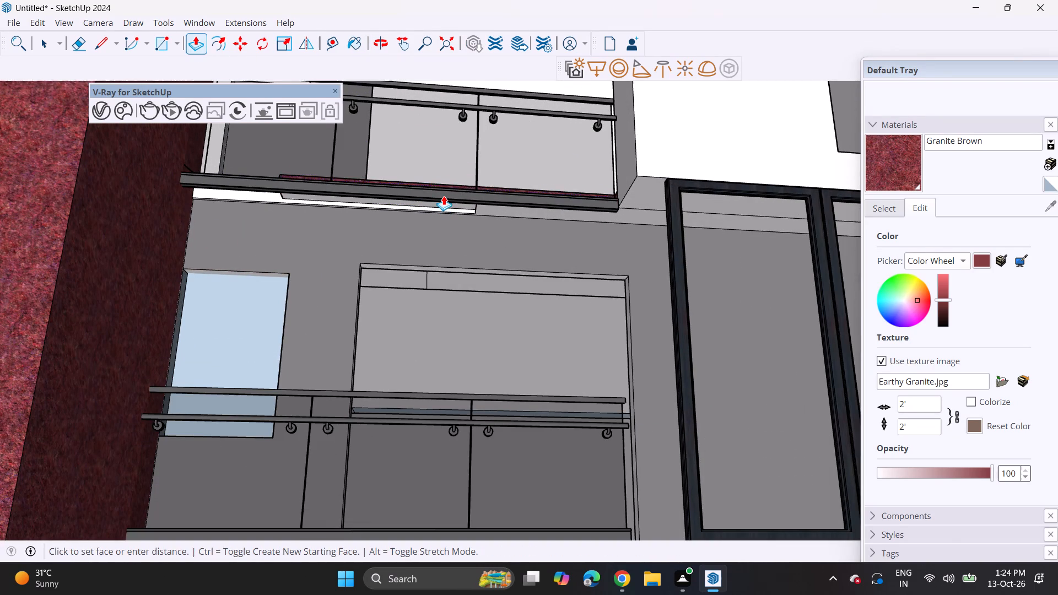
click(451, 173)
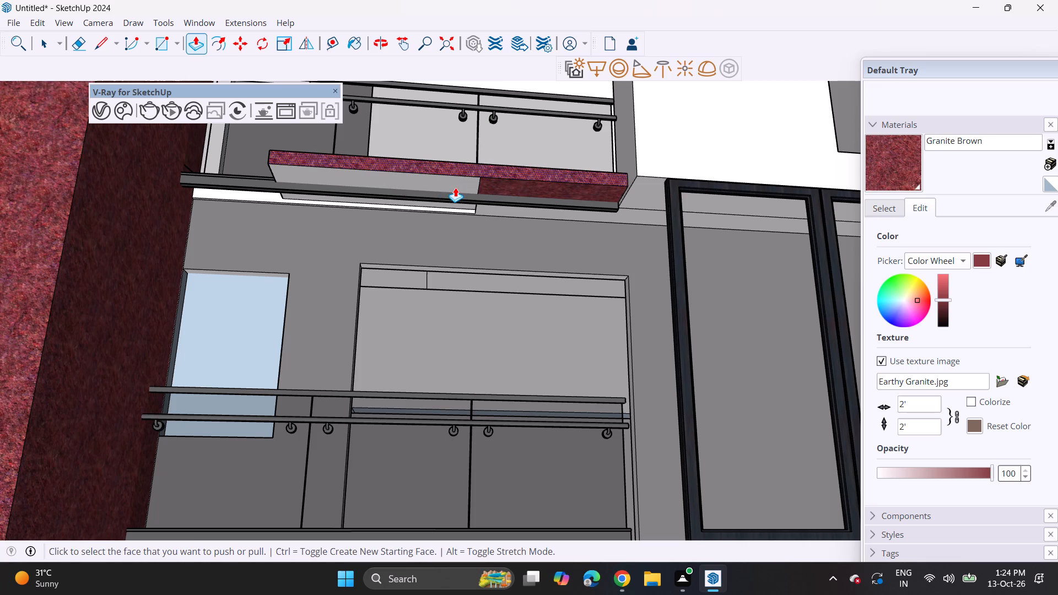
Push/Pull the underside faces of the projecting red-painted slab strip below the lower-floor balcony railing.
click(455, 187)
click(450, 213)
click(483, 185)
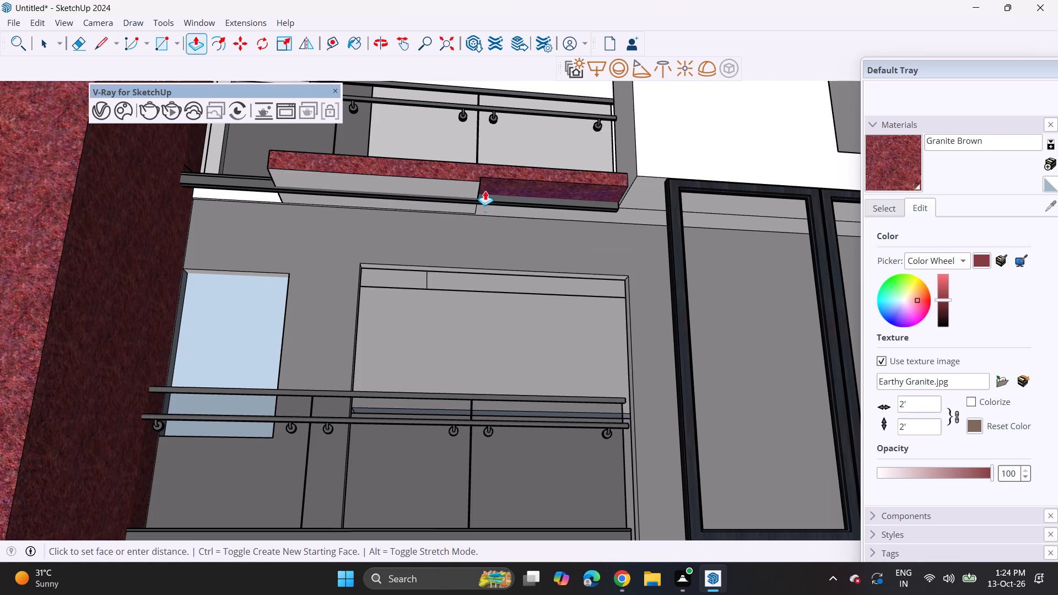
click(487, 201)
click(494, 186)
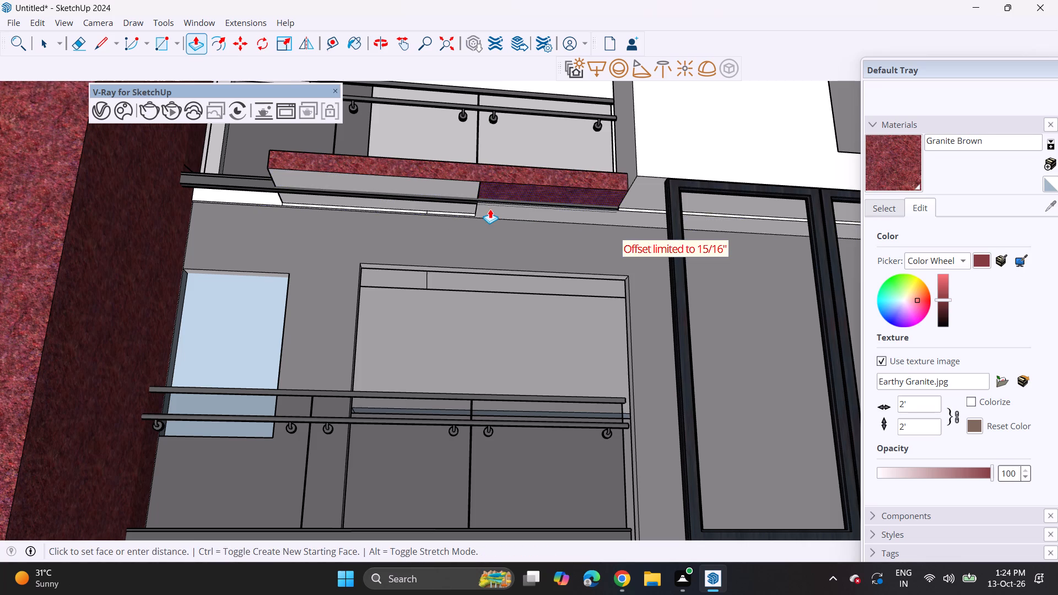
click(490, 209)
click(498, 189)
click(489, 208)
Paint the balcony edge bands on the next three floors above the white box parapet with the red Granite Brown.
middle_drag(481, 203, 336, 340)
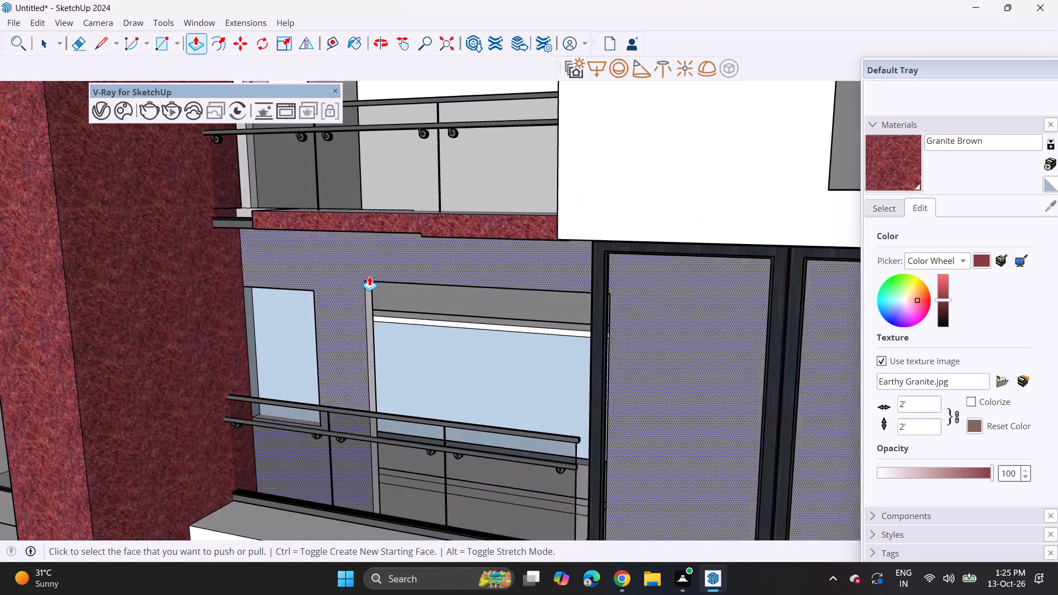
scroll(395, 178, down, 11)
shift+middle_drag(394, 180, 390, 291)
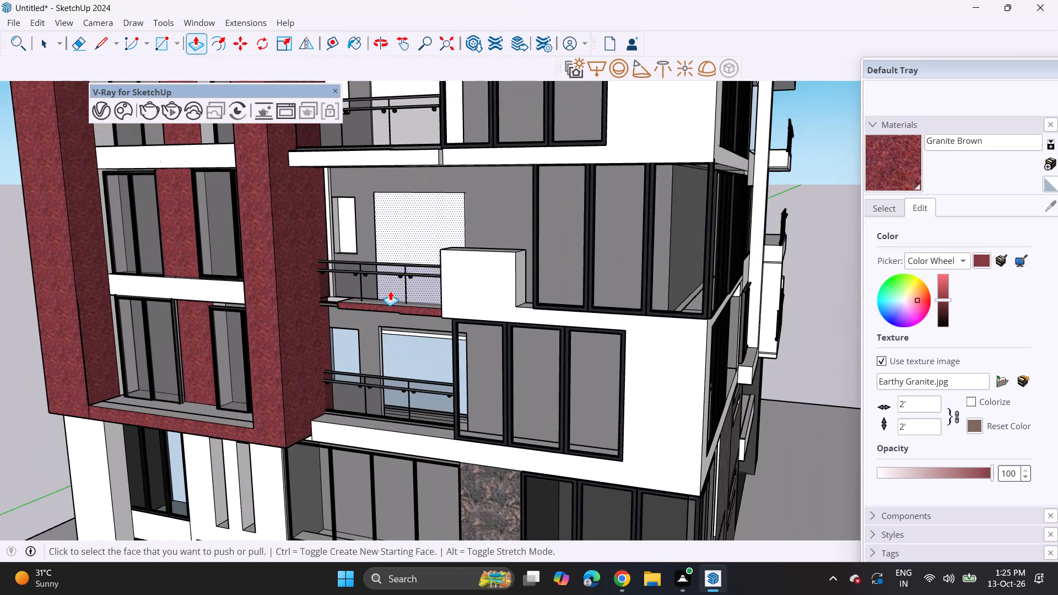
scroll(390, 291, down, 3)
click(901, 171)
shift+middle_click(361, 243)
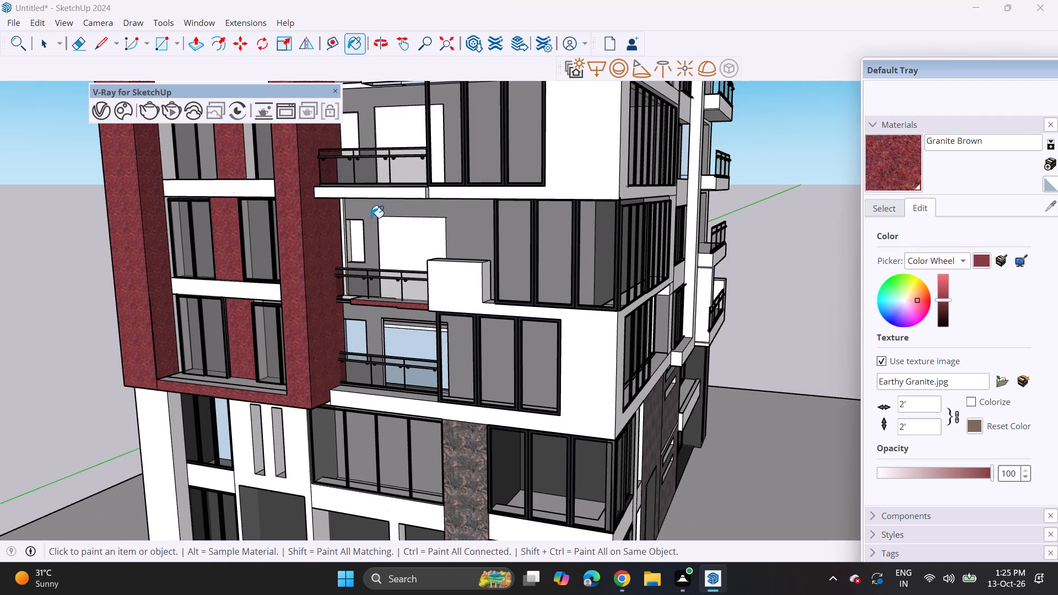
shift+middle_drag(371, 239, 371, 262)
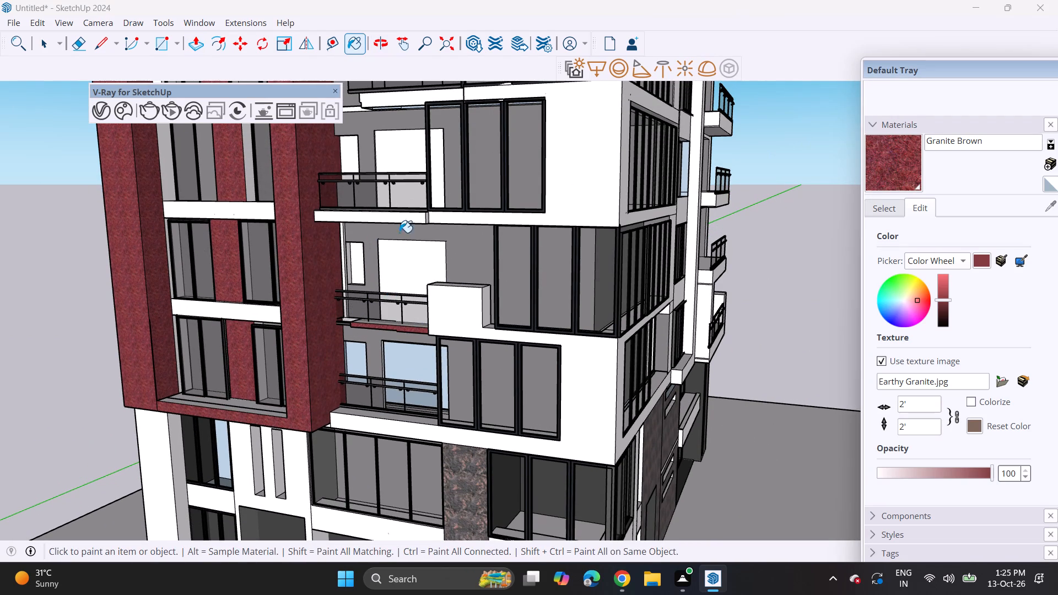
click(406, 217)
shift+middle_drag(412, 218, 412, 333)
click(407, 214)
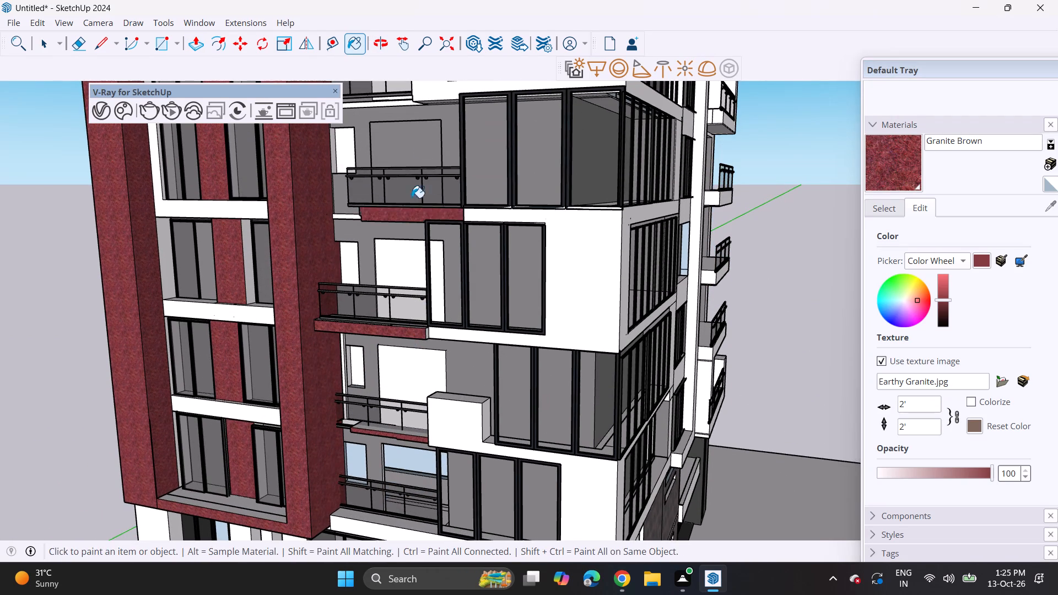
shift+middle_drag(416, 155, 406, 293)
click(381, 242)
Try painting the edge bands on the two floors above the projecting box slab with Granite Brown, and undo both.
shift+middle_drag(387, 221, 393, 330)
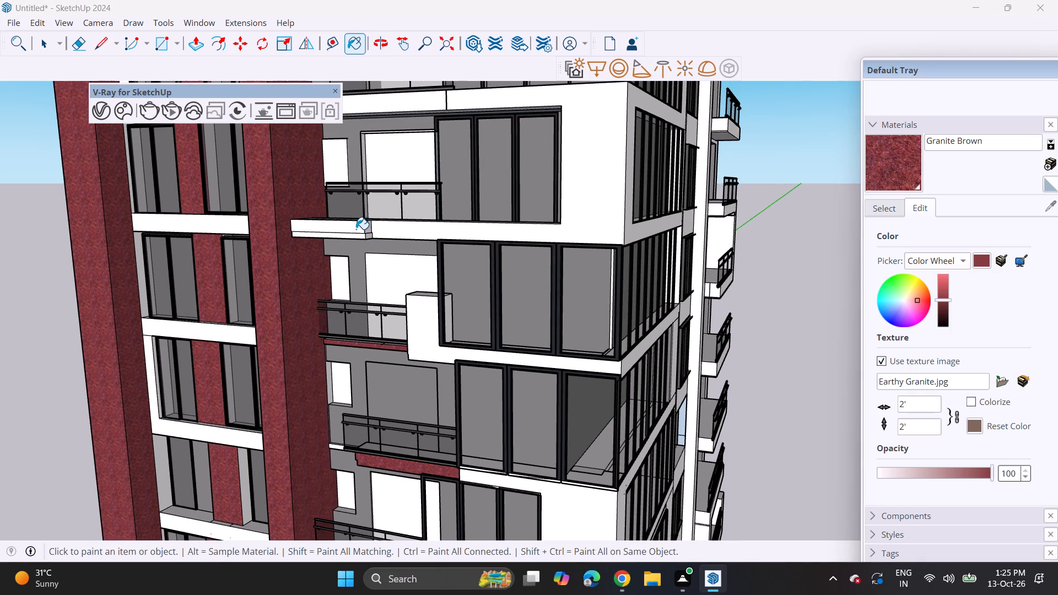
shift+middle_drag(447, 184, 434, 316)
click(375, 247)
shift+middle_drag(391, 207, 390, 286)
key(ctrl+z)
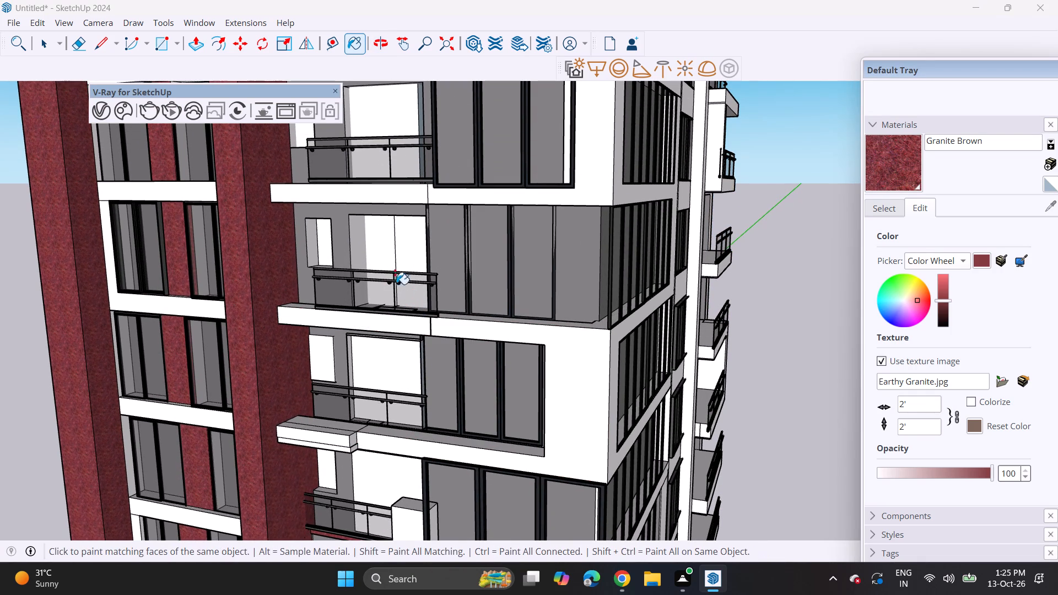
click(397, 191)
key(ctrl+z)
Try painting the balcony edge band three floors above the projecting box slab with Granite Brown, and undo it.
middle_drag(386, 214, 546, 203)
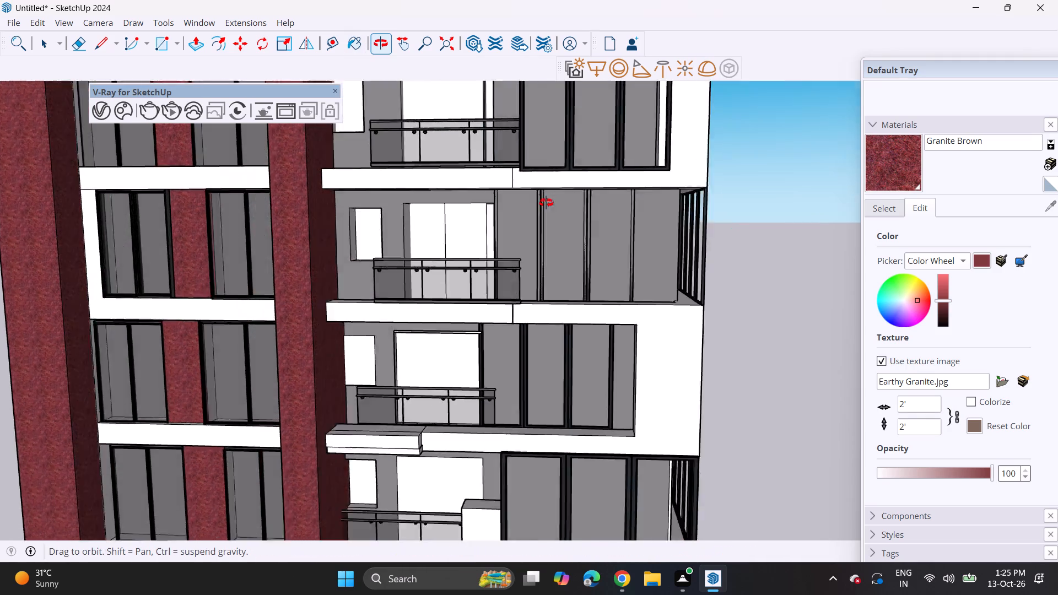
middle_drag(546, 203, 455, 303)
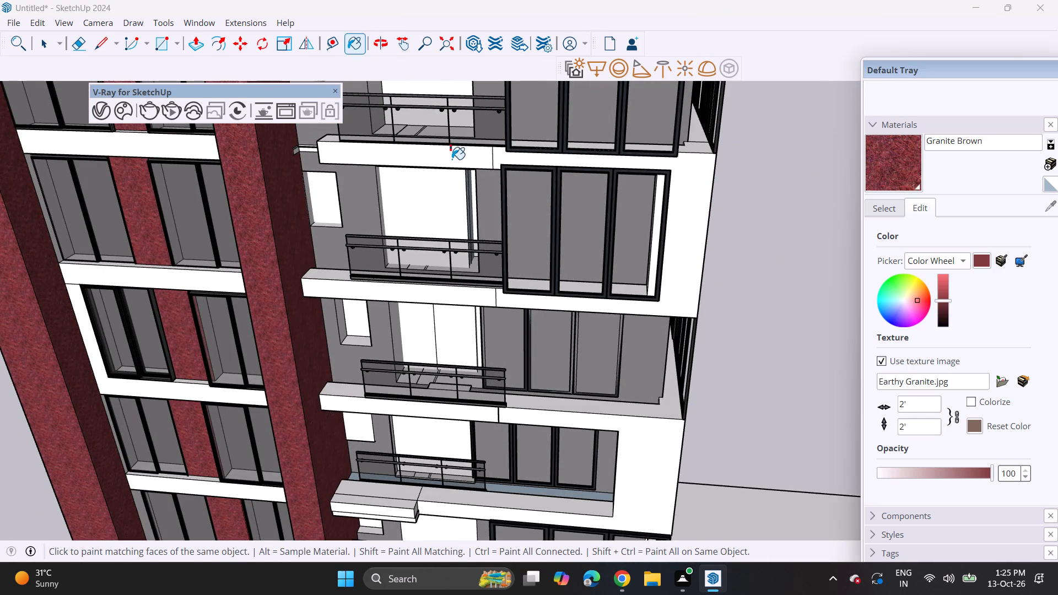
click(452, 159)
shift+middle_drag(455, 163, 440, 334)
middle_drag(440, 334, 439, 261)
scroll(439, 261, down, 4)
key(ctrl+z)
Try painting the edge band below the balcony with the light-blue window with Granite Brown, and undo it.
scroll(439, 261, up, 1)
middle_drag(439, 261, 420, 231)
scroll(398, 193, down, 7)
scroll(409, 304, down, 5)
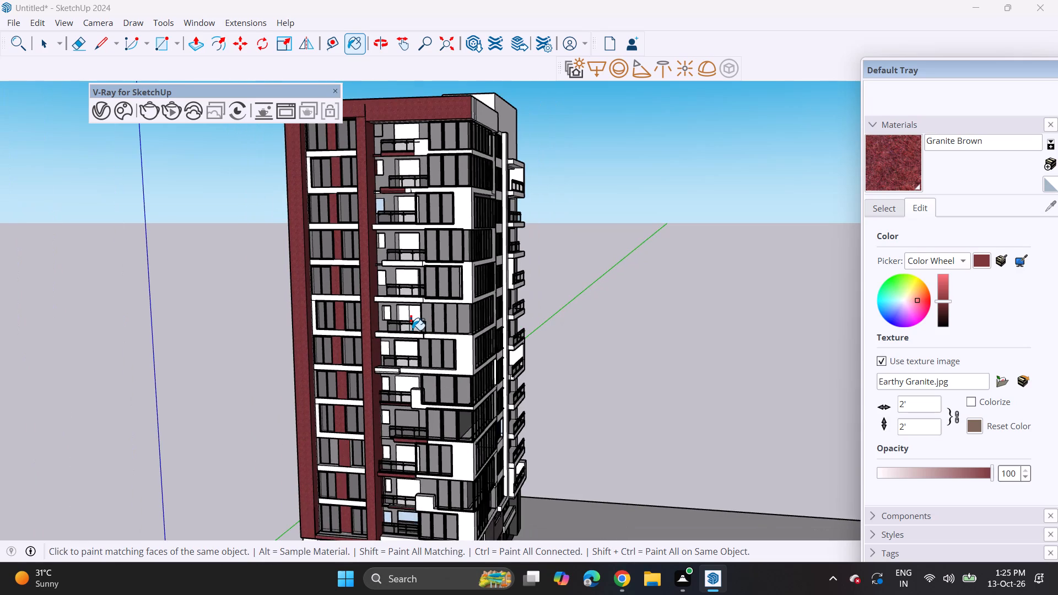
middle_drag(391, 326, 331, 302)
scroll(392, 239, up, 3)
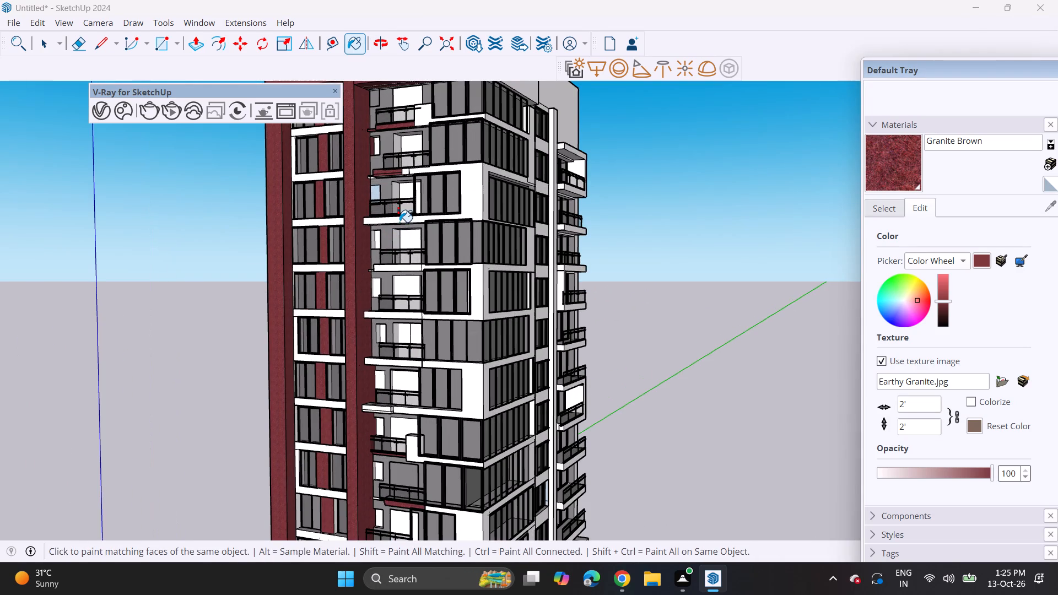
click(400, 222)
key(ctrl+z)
Draw a vertical line across the edge band below the light-blue-window balcony, where its railing meets the large window frame.
scroll(385, 255, up, 4)
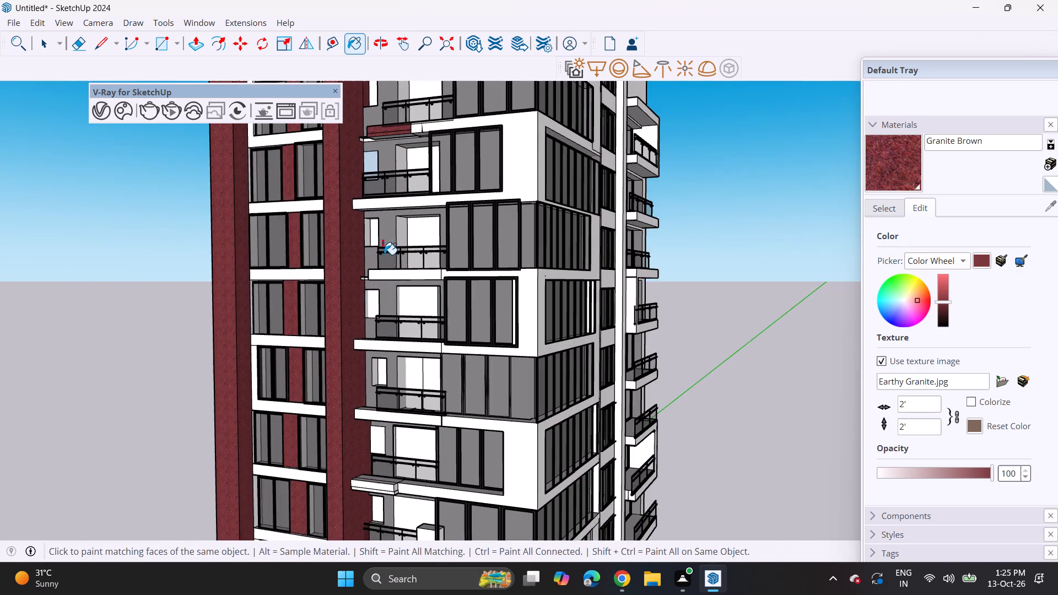
scroll(380, 247, up, 3)
middle_drag(378, 241, 537, 267)
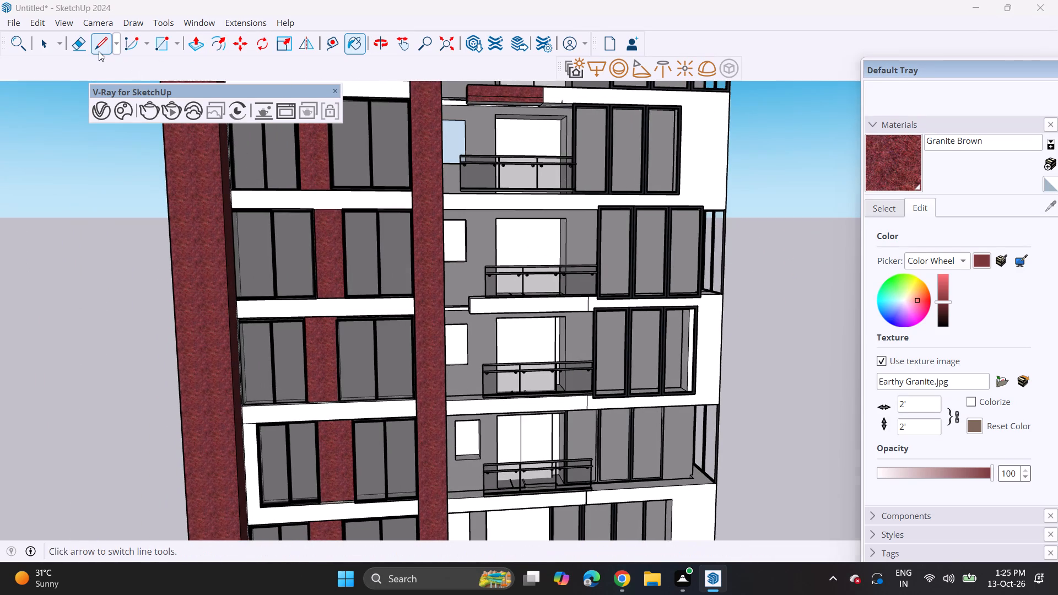
click(99, 51)
scroll(541, 194, up, 12)
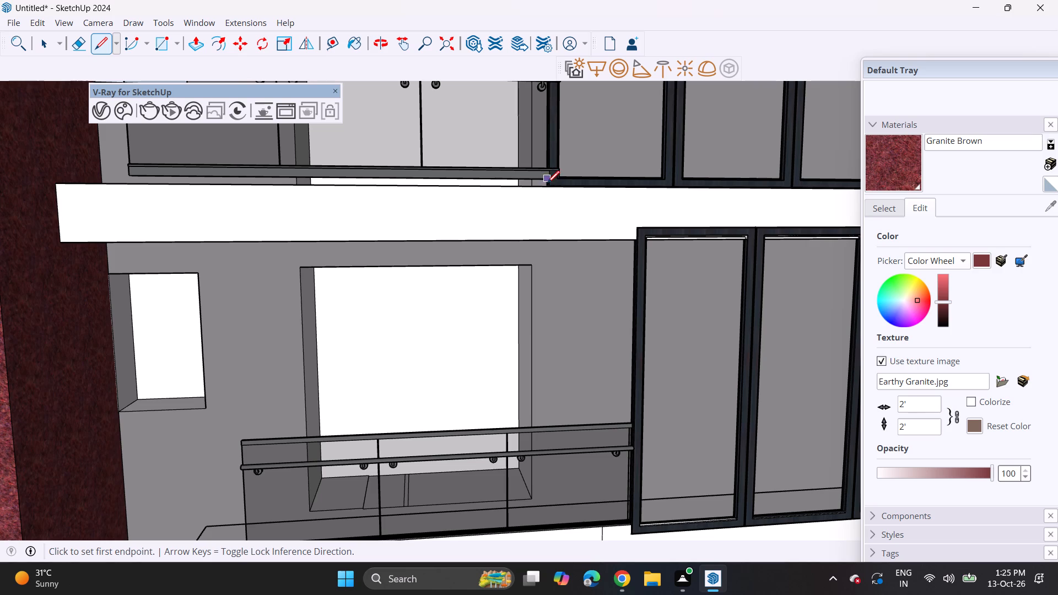
drag(551, 190, 551, 196)
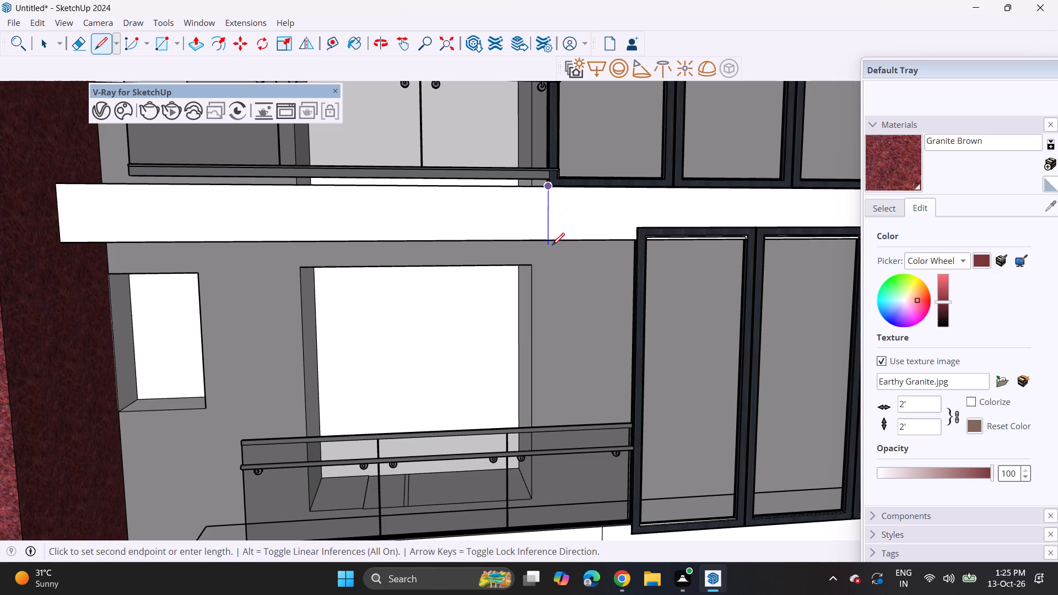
click(550, 244)
Draw a vertical line across the balcony edge band one floor down, on the balcony side of its existing dividing line.
scroll(552, 264, down, 4)
shift+middle_drag(551, 293, 458, 139)
key(space)
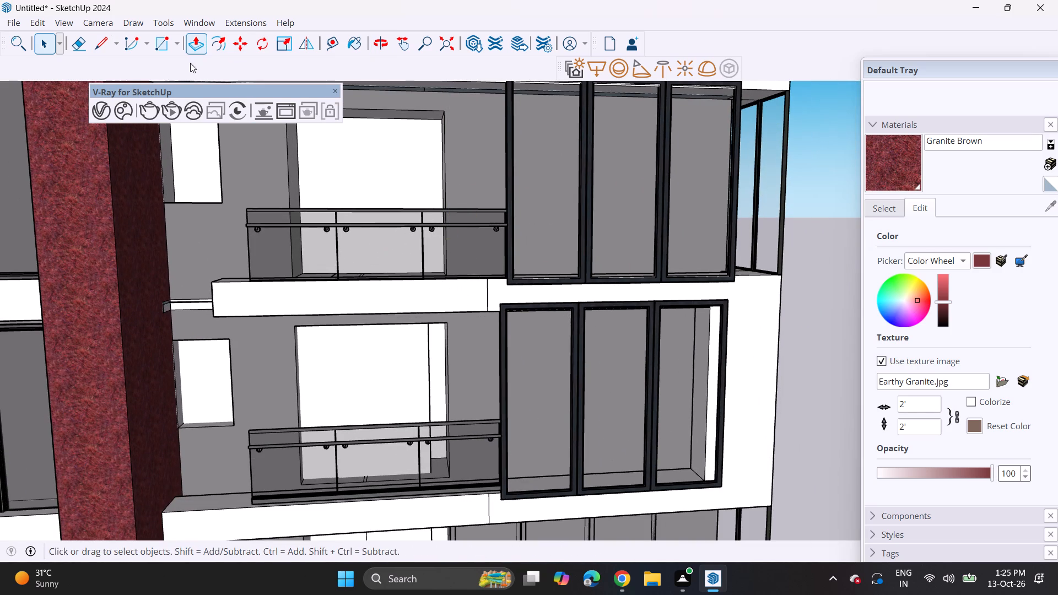
click(100, 50)
scroll(449, 254, up, 3)
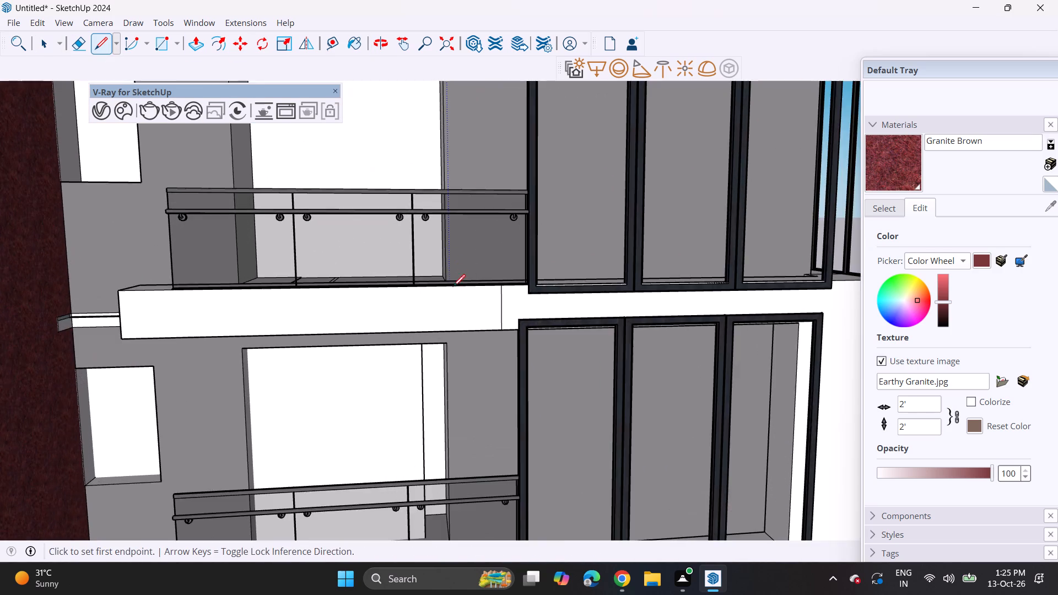
scroll(454, 293, up, 4)
middle_drag(454, 293, 458, 230)
scroll(456, 244, up, 1)
click(453, 333)
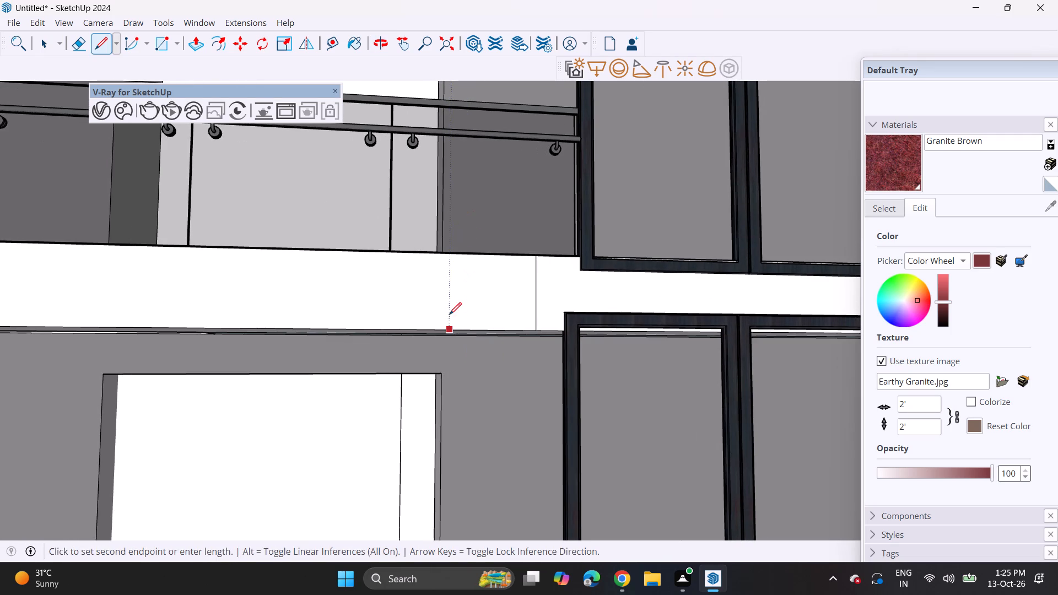
click(447, 254)
Paint this balcony edge band with the red Granite Brown.
middle_drag(448, 284, 703, 285)
scroll(535, 300, up, 3)
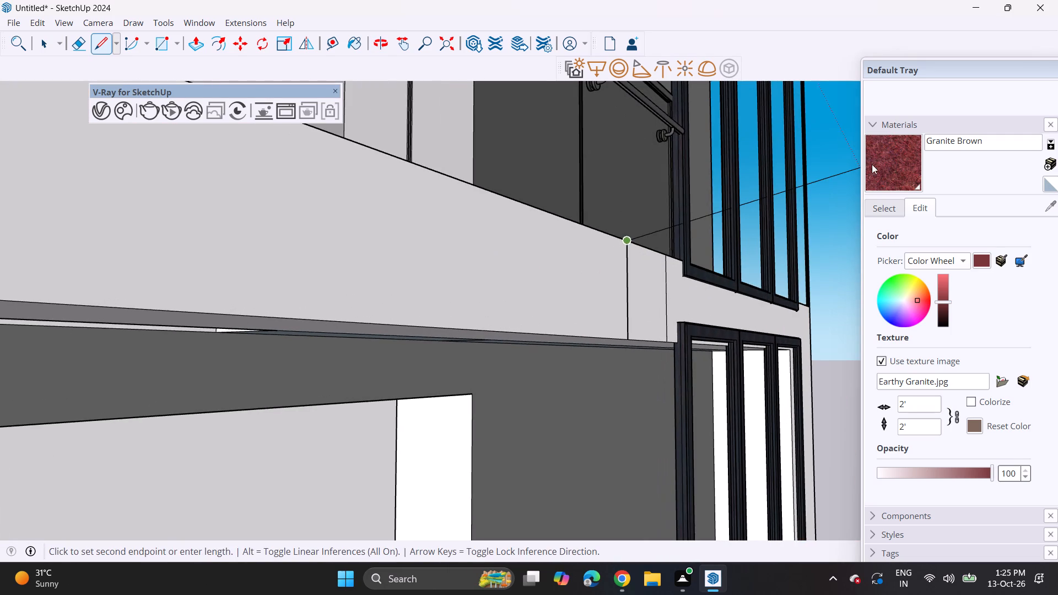
drag(878, 161, 880, 170)
click(550, 310)
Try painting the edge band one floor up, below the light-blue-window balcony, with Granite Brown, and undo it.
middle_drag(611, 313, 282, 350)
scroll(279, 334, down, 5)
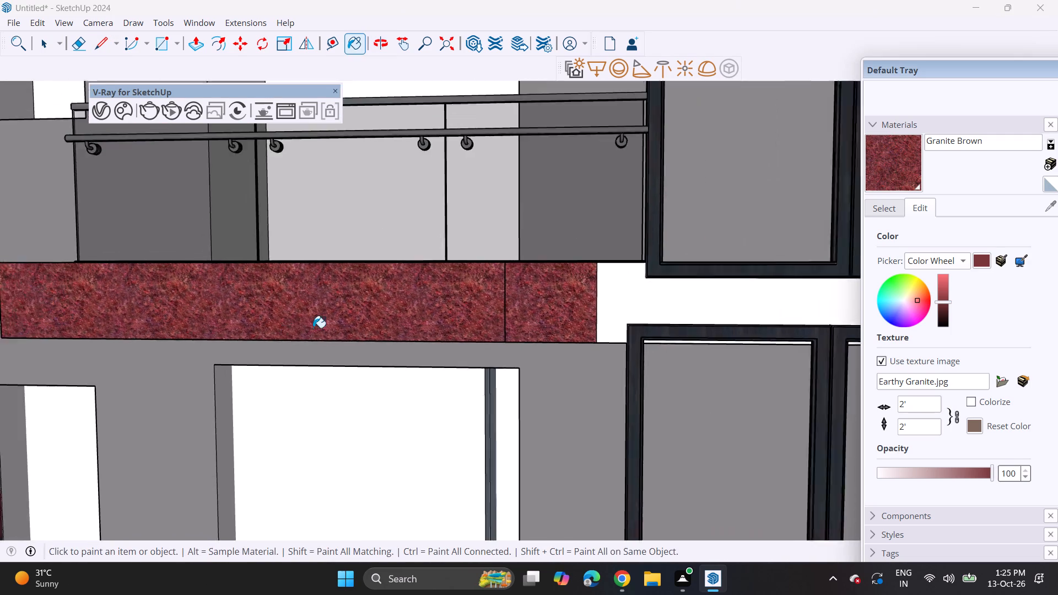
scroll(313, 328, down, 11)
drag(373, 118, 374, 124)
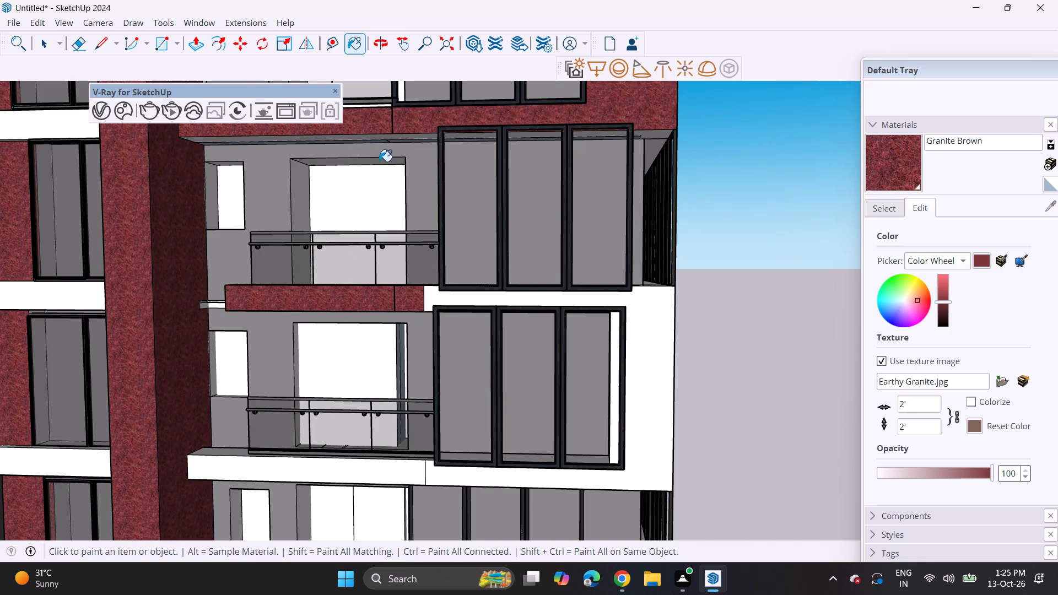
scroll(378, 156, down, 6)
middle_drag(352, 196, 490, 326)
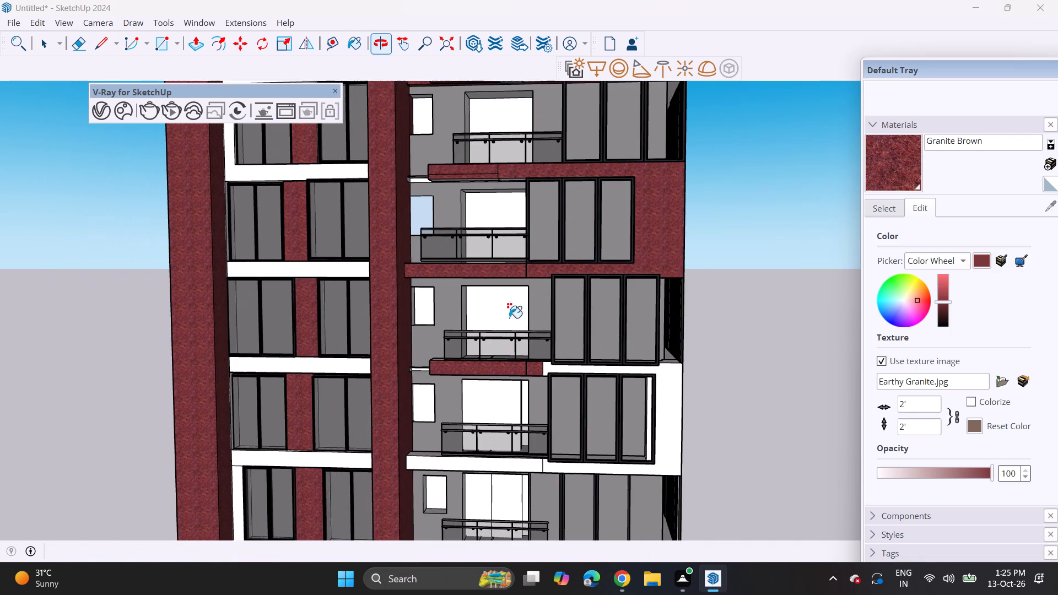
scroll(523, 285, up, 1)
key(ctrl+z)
Draw a second vertical line across the light-blue-window balcony's edge band, slightly to the balcony side of the first line.
scroll(536, 263, up, 13)
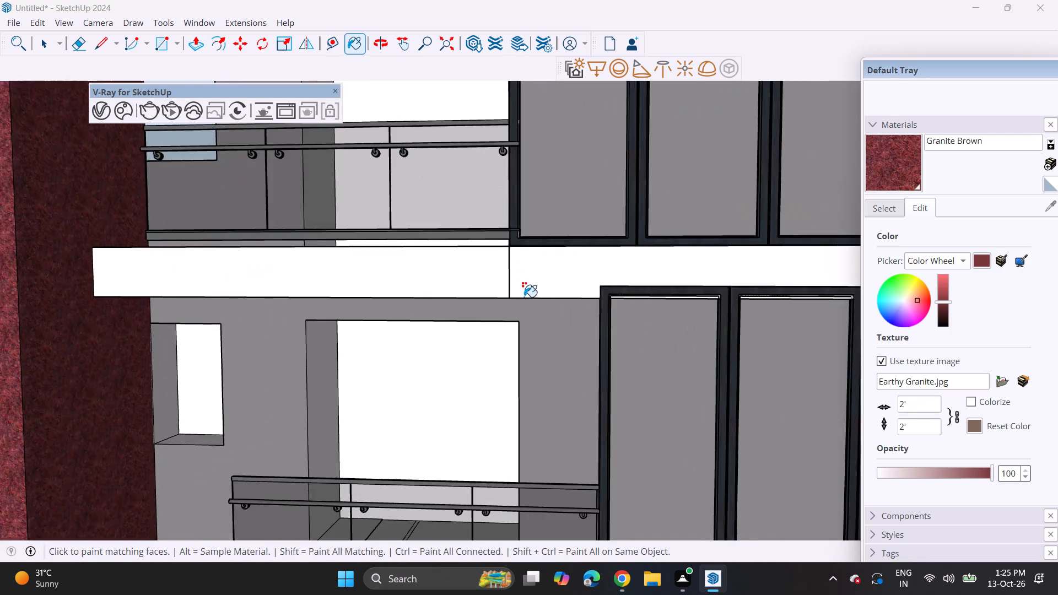
scroll(524, 297, up, 10)
middle_drag(488, 267, 710, 298)
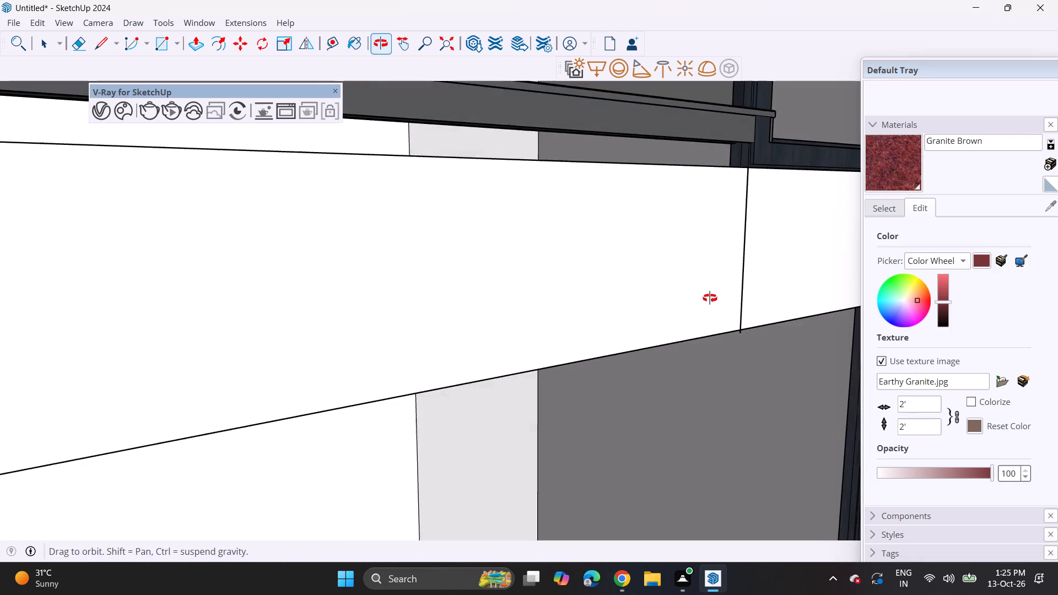
middle_drag(710, 298, 741, 316)
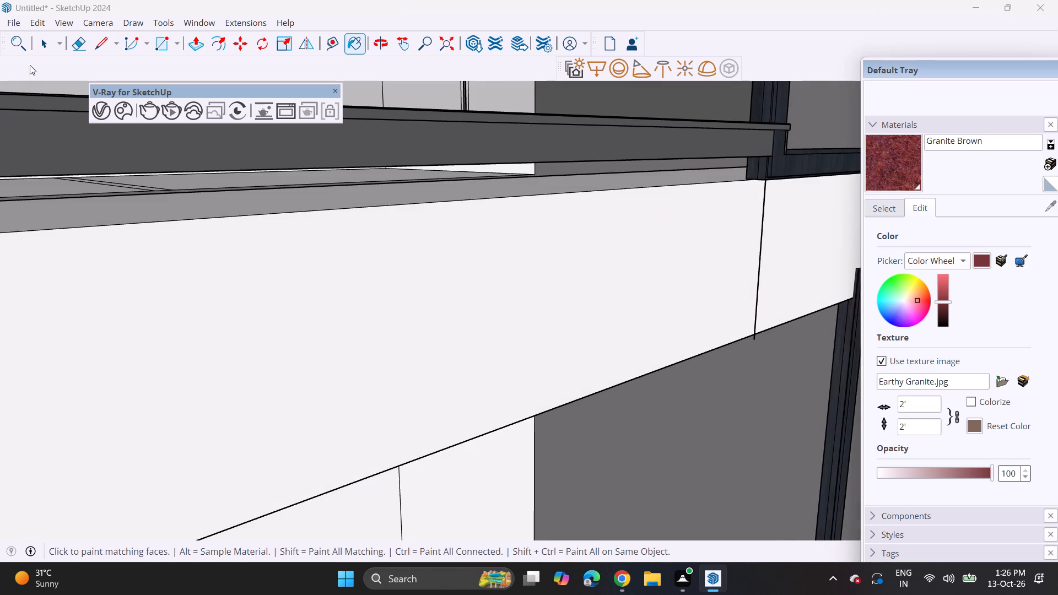
drag(105, 45, 110, 50)
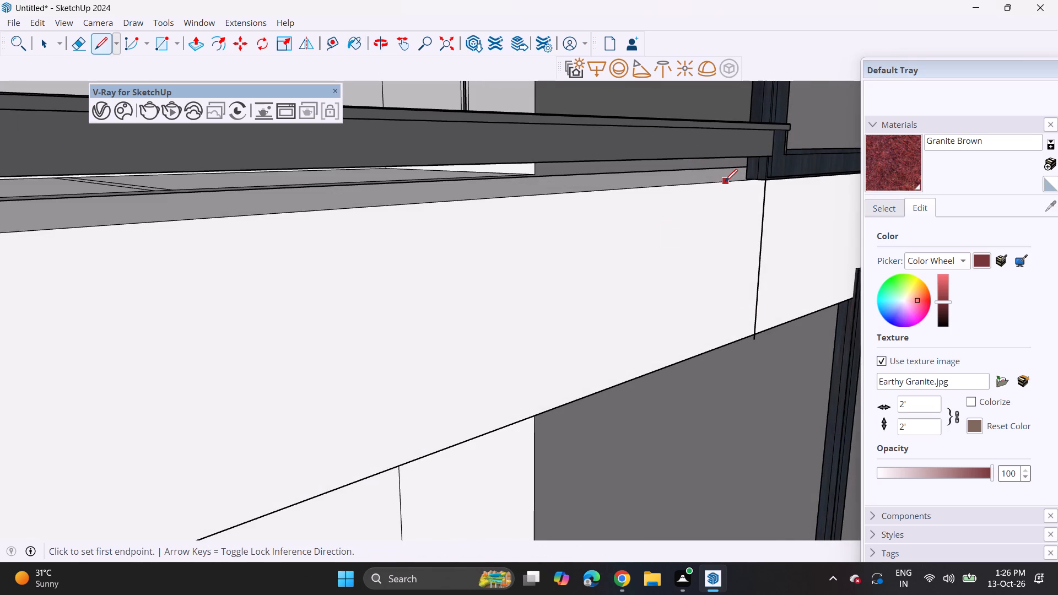
click(725, 181)
click(721, 348)
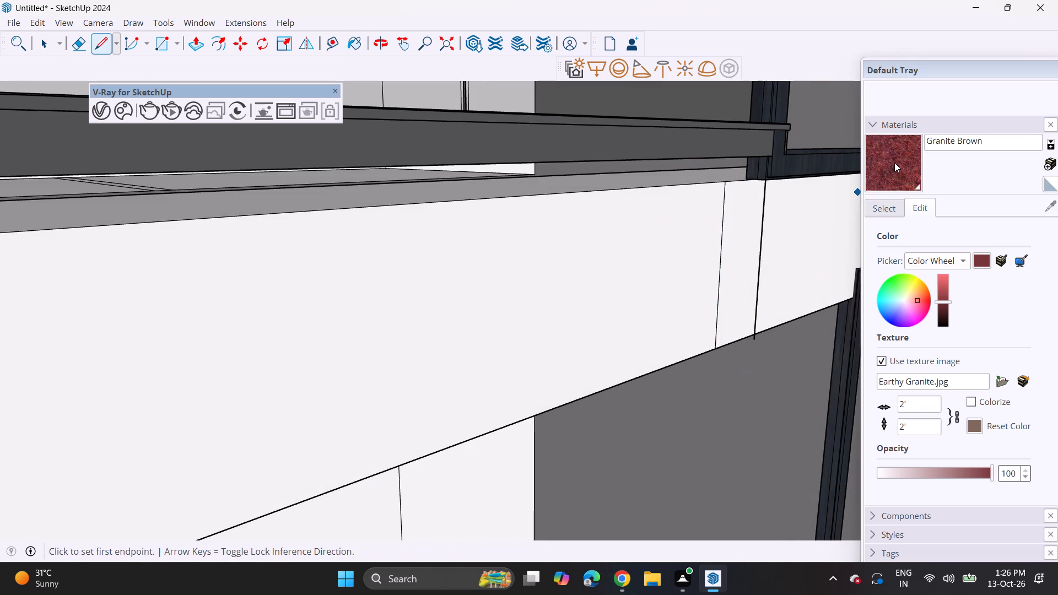
Paint the balcony side of this newly divided edge band with the red Granite Brown.
click(894, 163)
click(718, 288)
Paint the white balcony edge band directly below the two newly reddened bands with Granite Brown, undoing a misplaced fill first.
middle_drag(718, 298, 376, 296)
scroll(364, 291, down, 7)
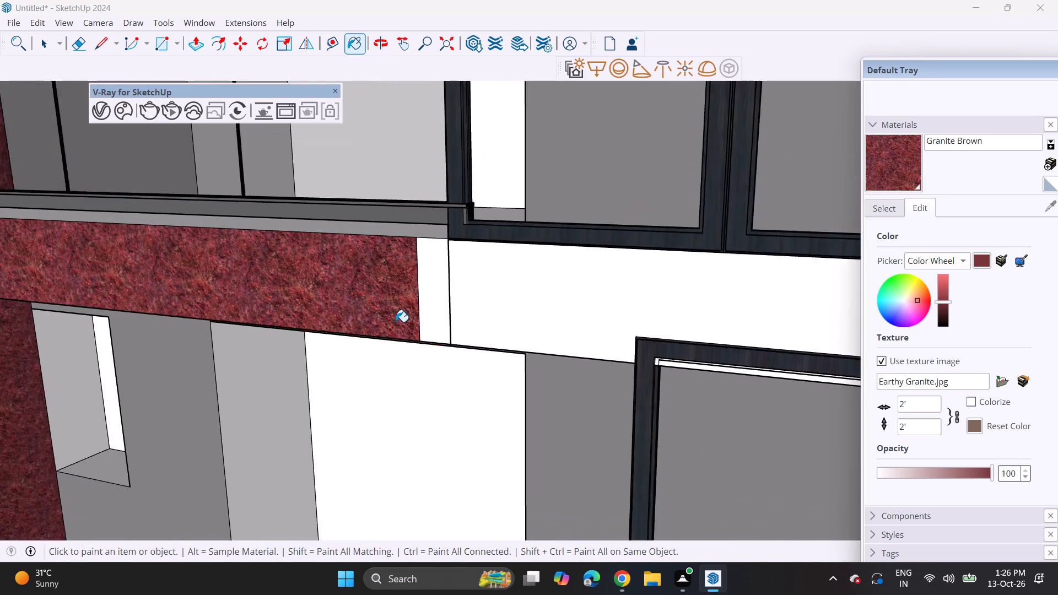
scroll(396, 322, down, 14)
shift+middle_drag(355, 435, 441, 342)
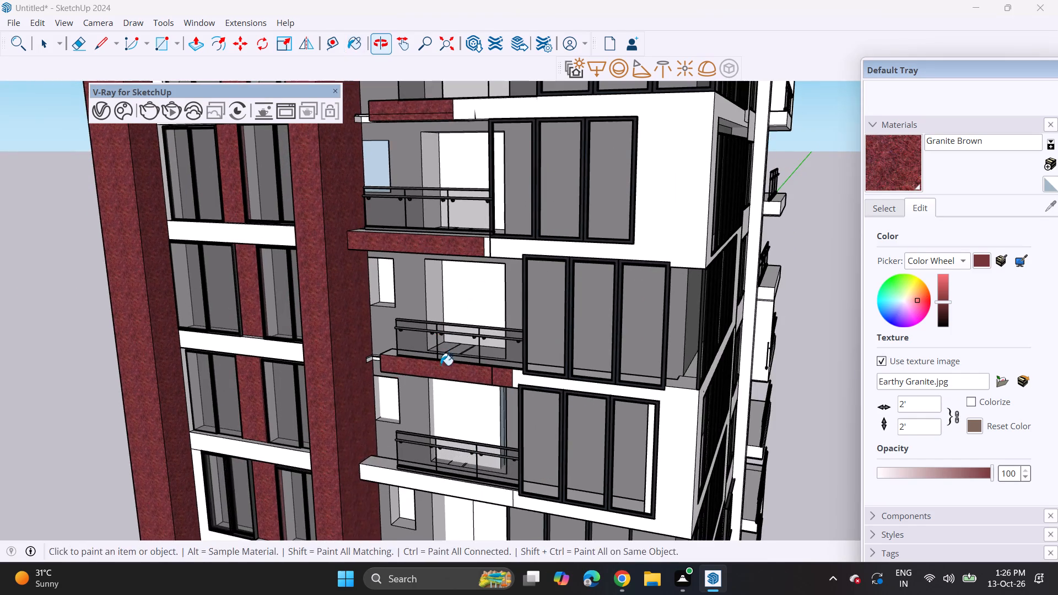
middle_drag(438, 369, 488, 288)
scroll(502, 320, down, 5)
shift+middle_drag(506, 359, 427, 359)
scroll(427, 359, down, 2)
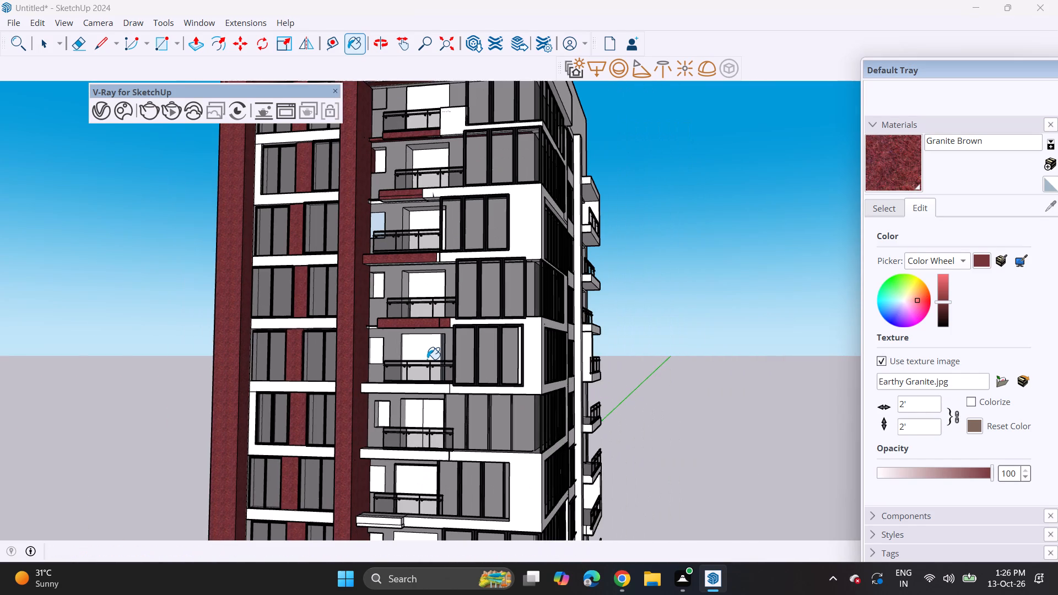
click(434, 397)
key(ctrl+z)
click(437, 386)
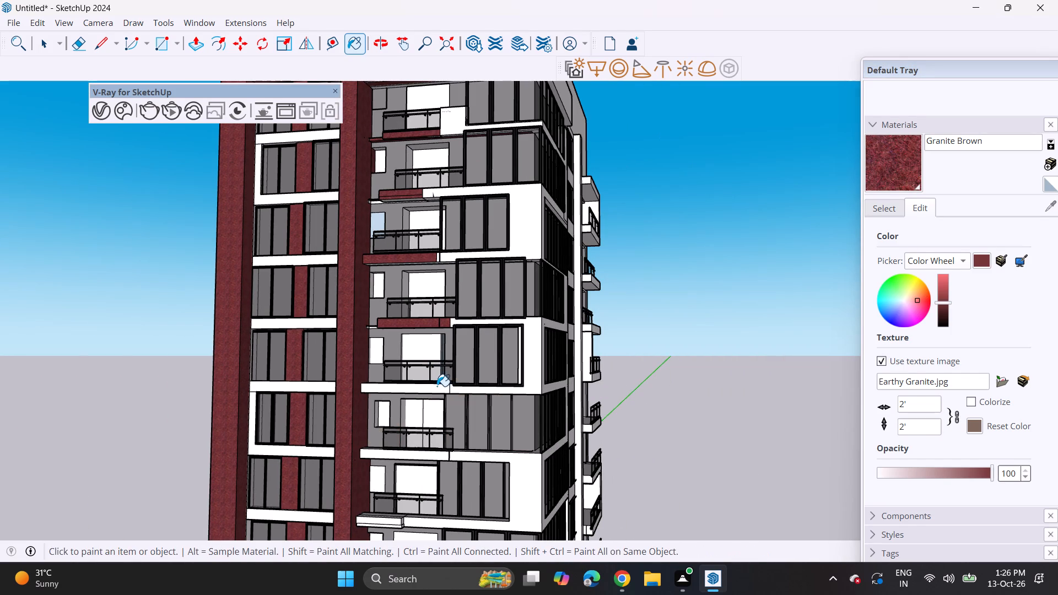
shift+middle_drag(426, 411, 412, 301)
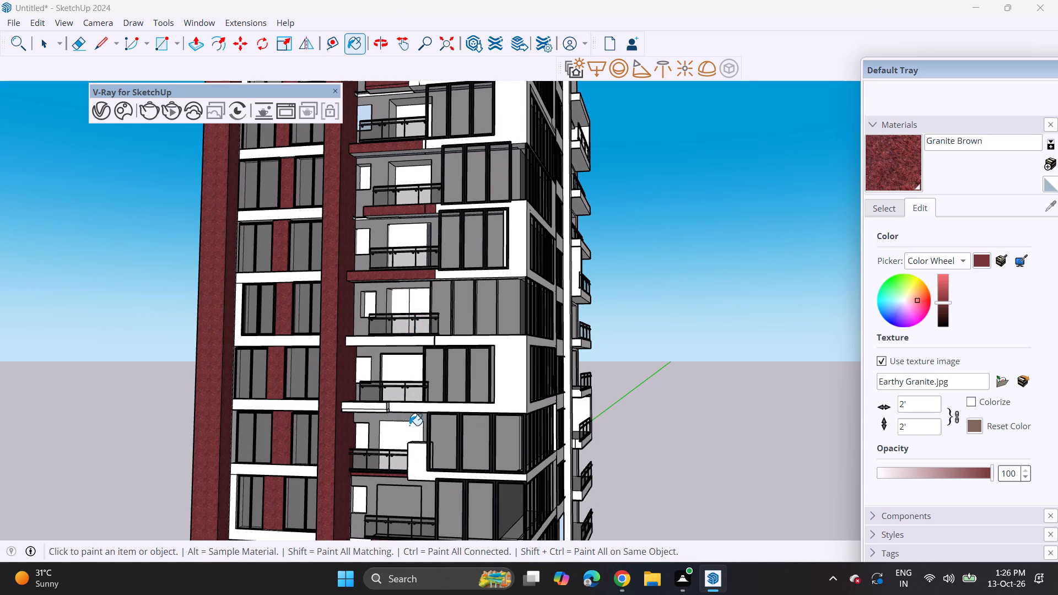
Push/Pull both underside faces of the red edge band directly above the lowest light-blue-window balcony to an even depth.
middle_drag(409, 425, 400, 346)
scroll(399, 341, down, 6)
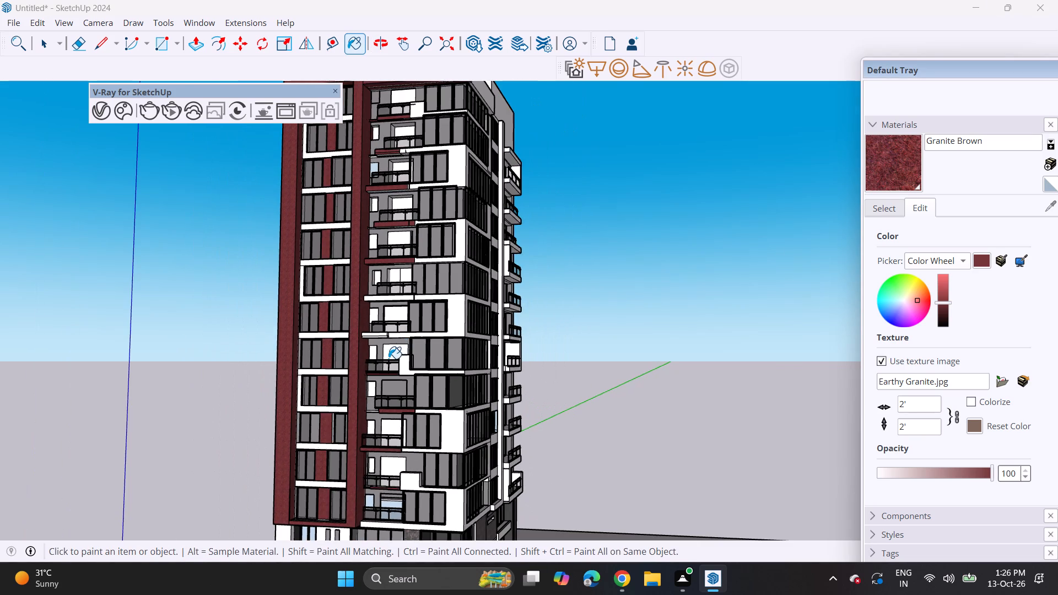
scroll(388, 359, up, 8)
scroll(377, 341, down, 5)
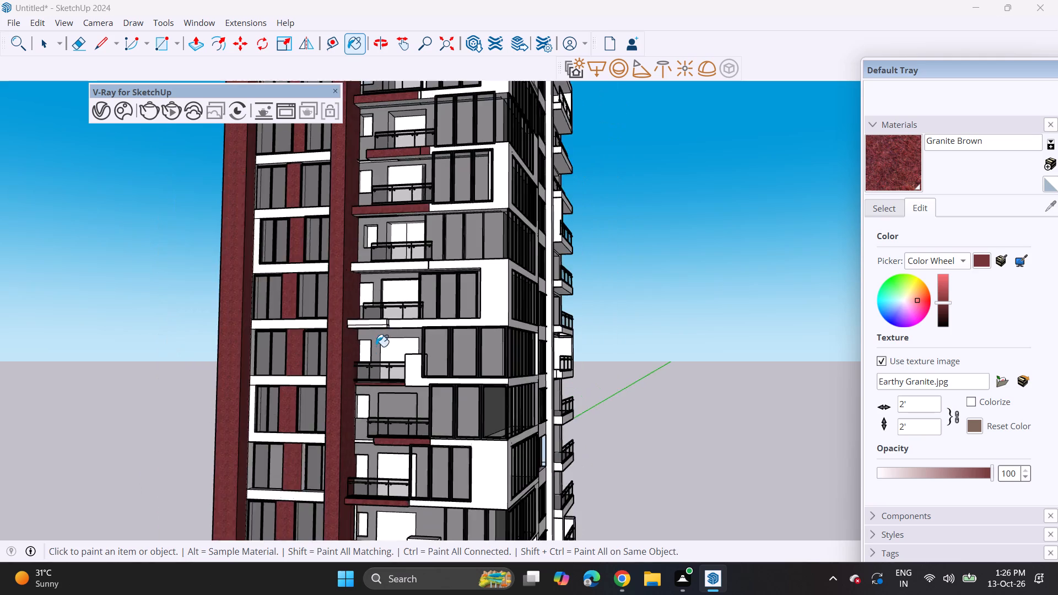
scroll(376, 347, down, 2)
shift+middle_drag(375, 423, 406, 336)
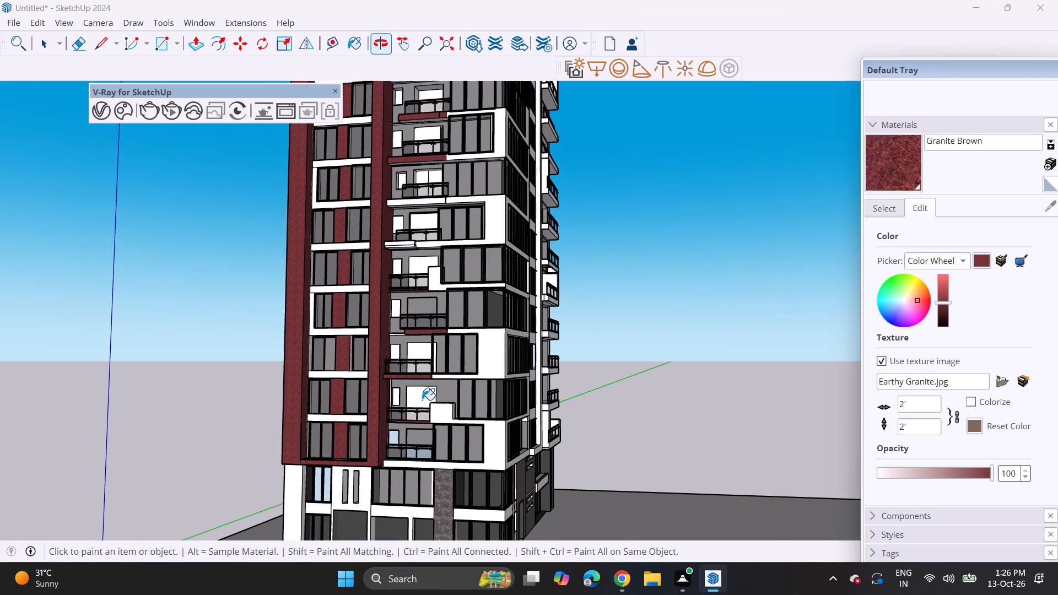
scroll(417, 429, up, 11)
middle_drag(411, 418, 449, 361)
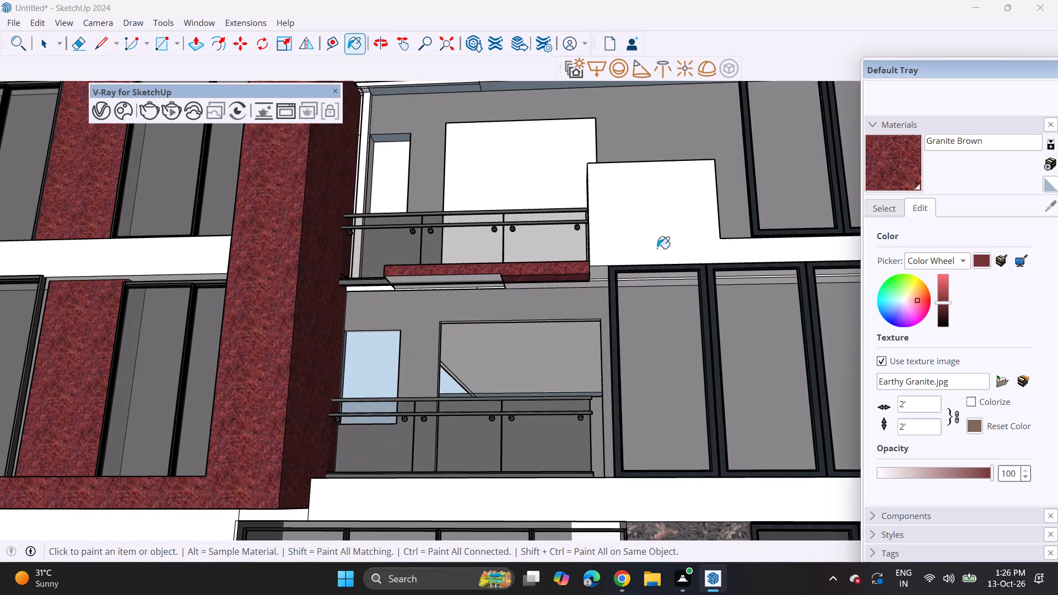
click(191, 44)
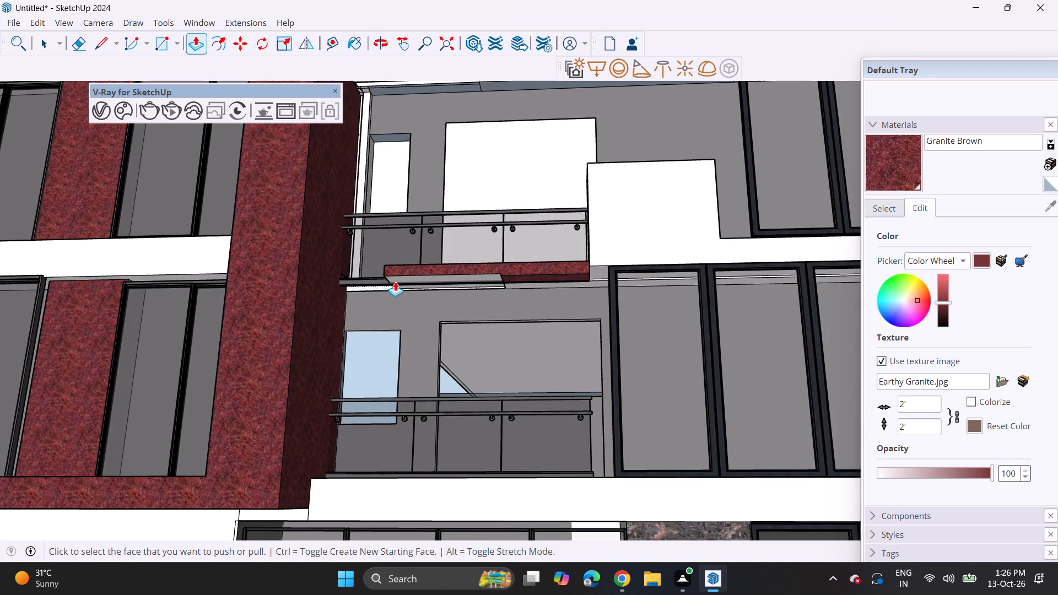
scroll(417, 277, up, 4)
scroll(516, 278, up, 3)
click(504, 286)
click(503, 310)
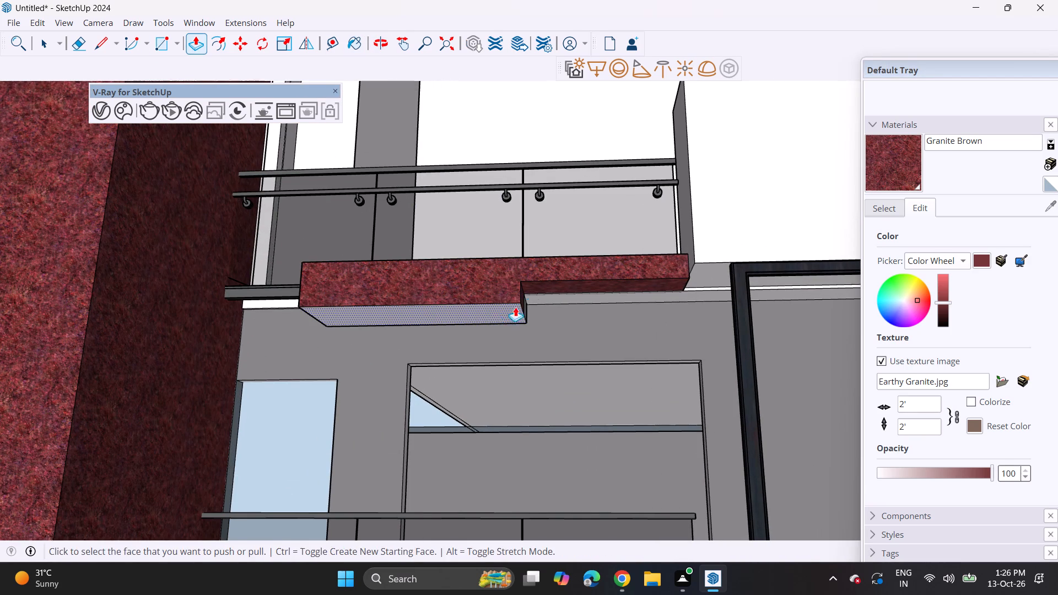
double_click(533, 286)
middle_drag(542, 297, 497, 383)
scroll(472, 339, down, 3)
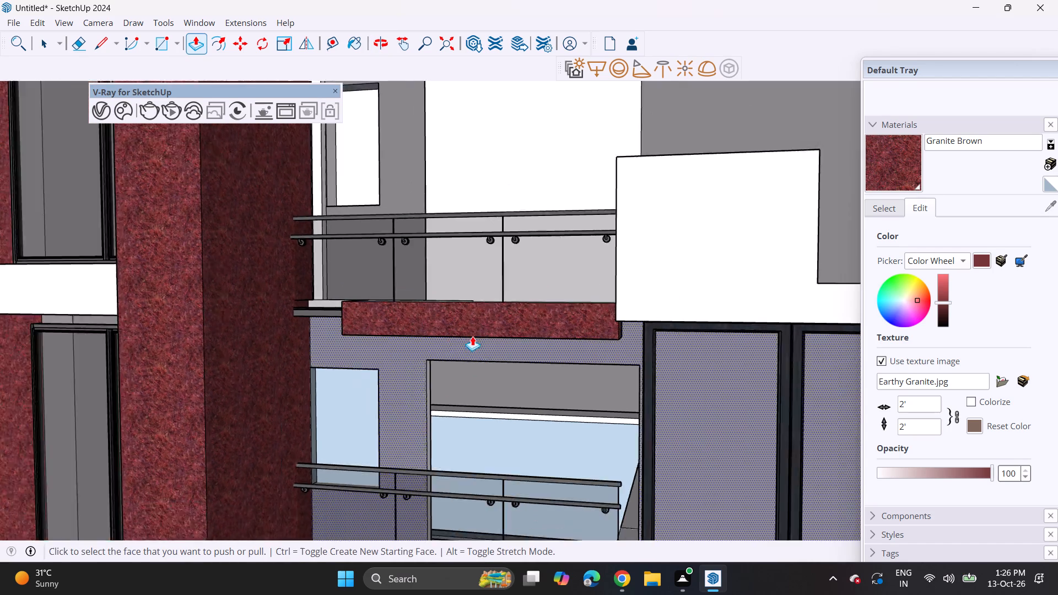
Adjust the red Granite Brown material's colour to a darker, less saturated reddish brown.
scroll(472, 336, down, 18)
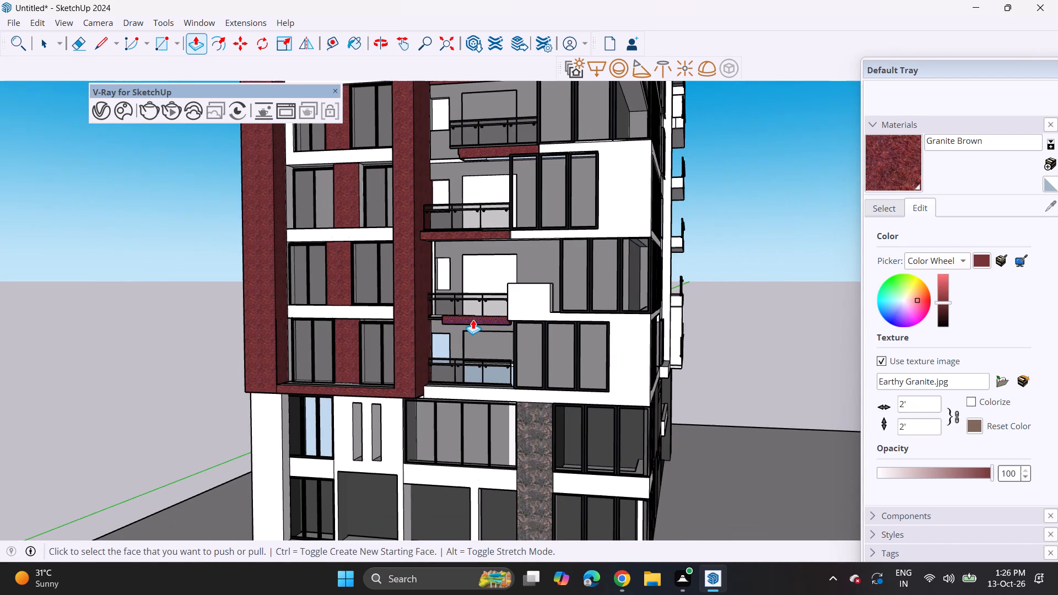
scroll(471, 306, down, 3)
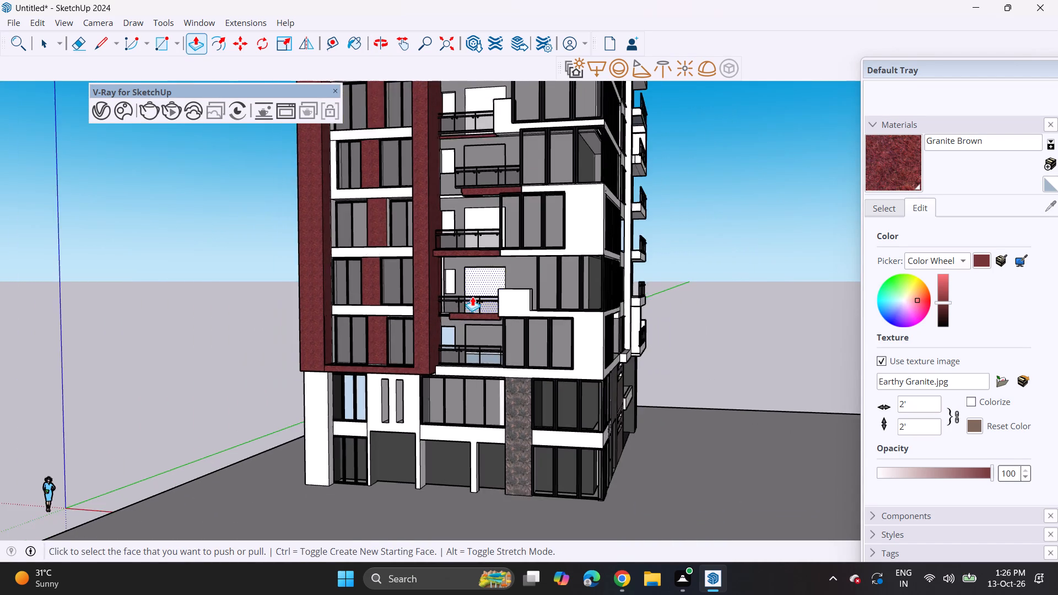
scroll(472, 296, down, 3)
shift+middle_drag(477, 312, 444, 408)
shift+middle_drag(447, 410, 452, 347)
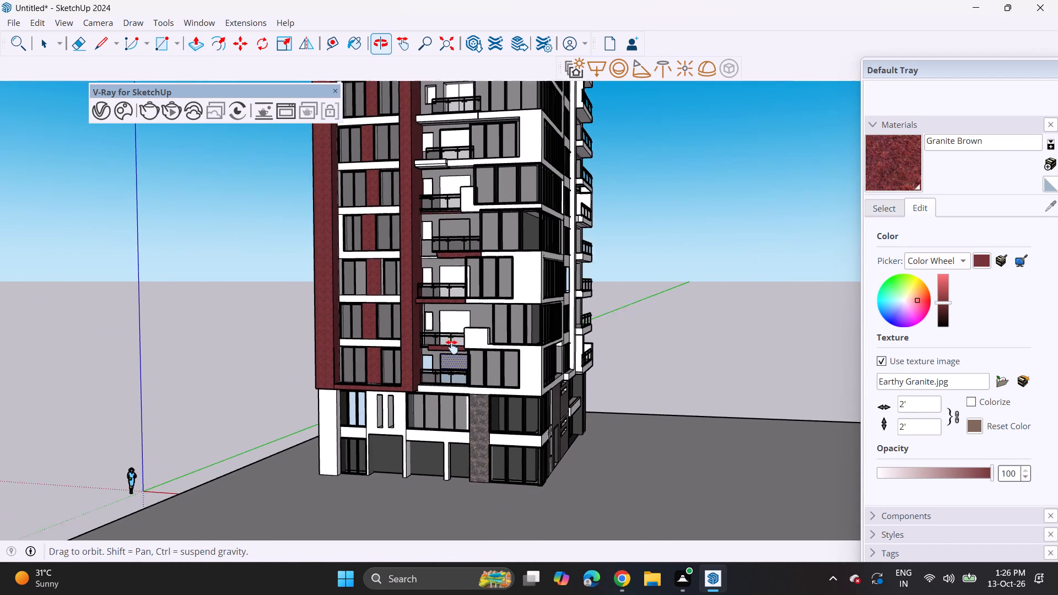
shift+middle_drag(452, 347, 455, 317)
scroll(454, 327, down, 1)
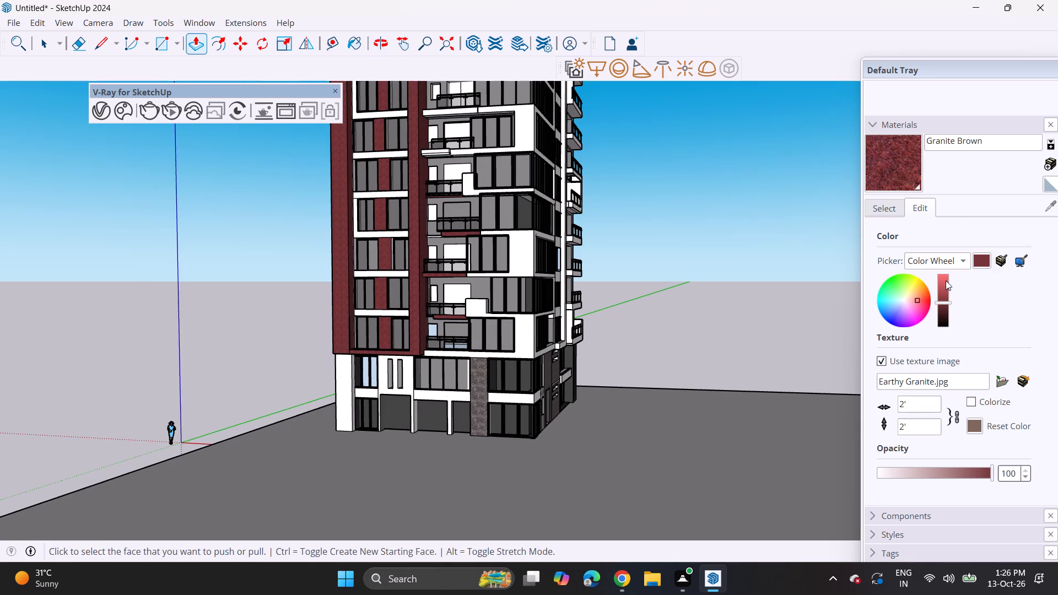
click(942, 306)
click(943, 310)
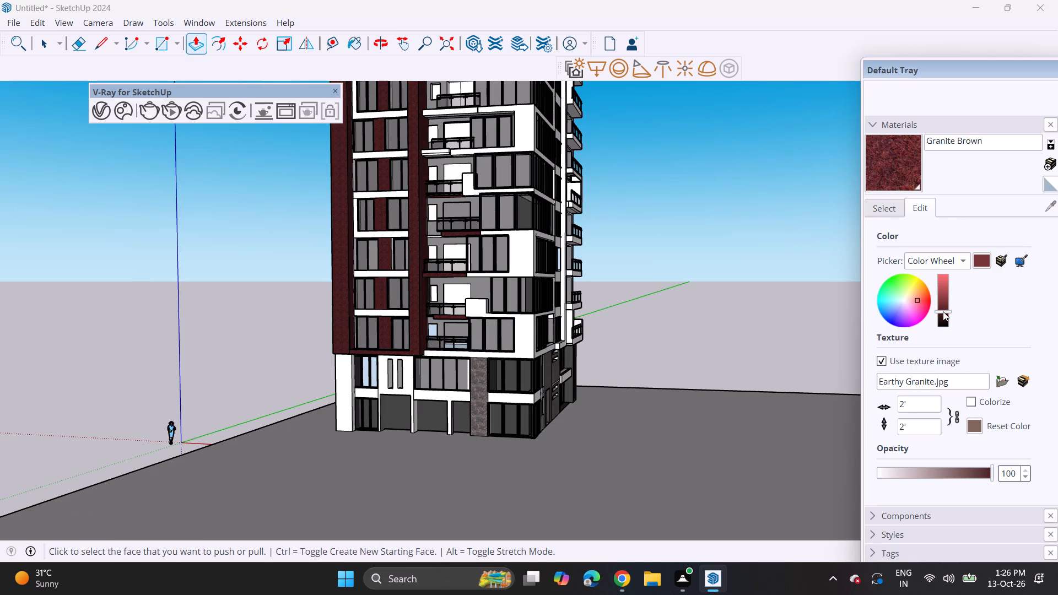
middle_drag(747, 355, 689, 354)
shift+middle_drag(625, 359, 576, 431)
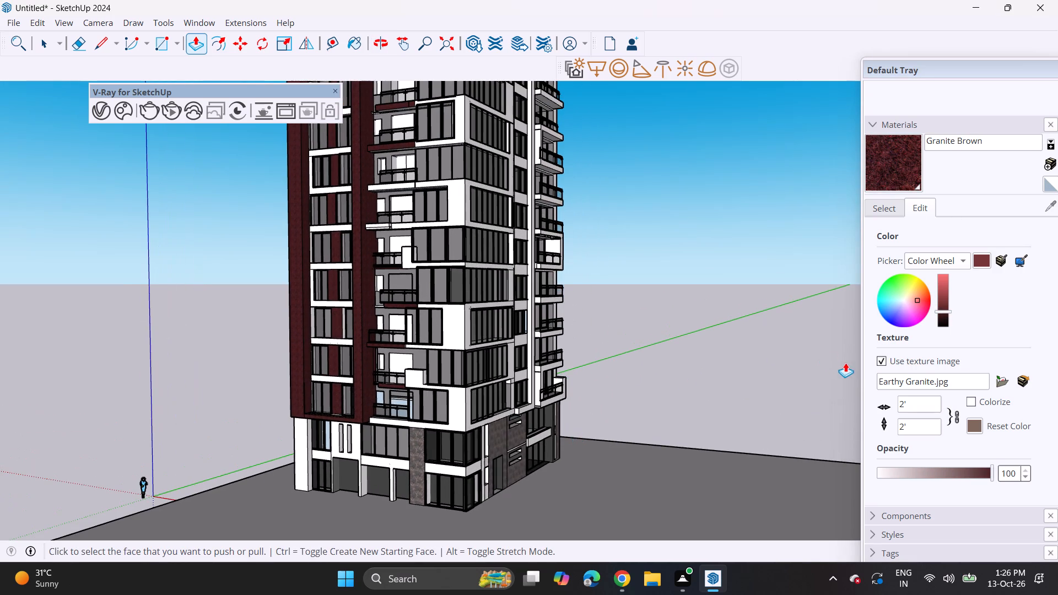
click(943, 304)
click(943, 307)
click(919, 300)
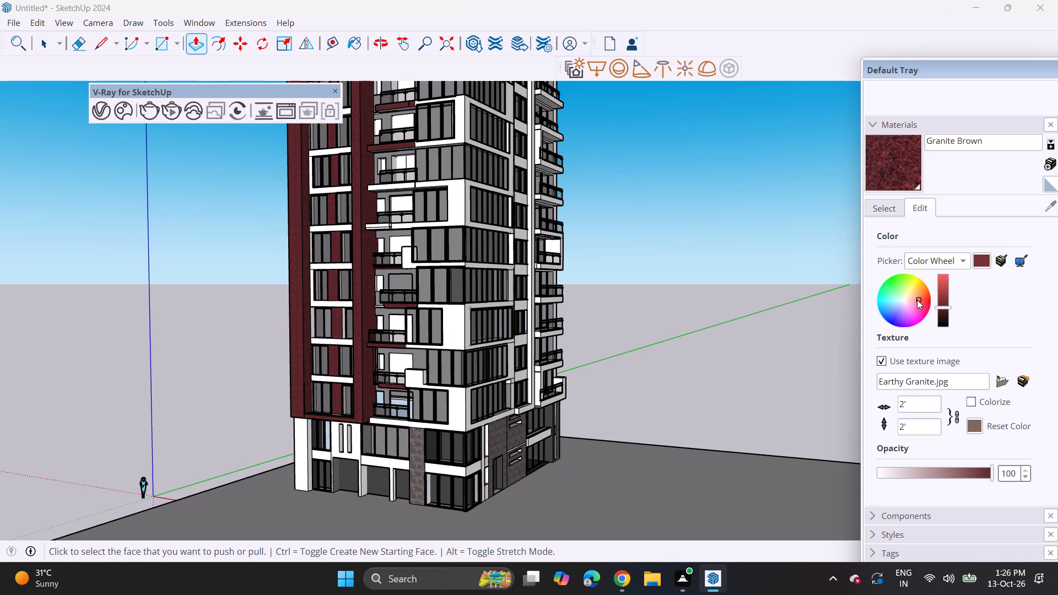
click(916, 300)
click(912, 300)
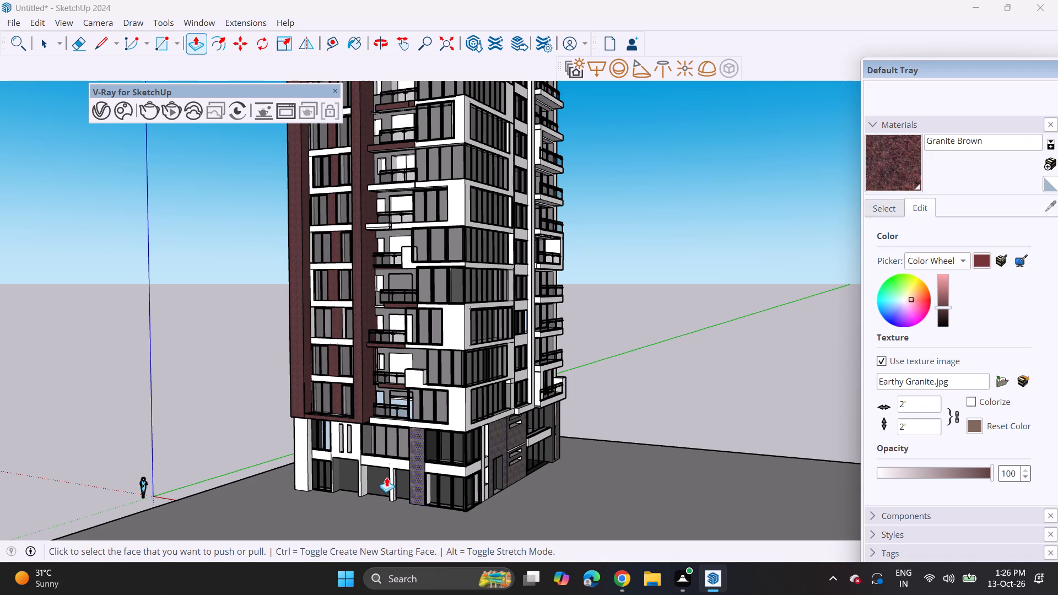
Paint the front base's slotted wall, outer pillar and the side of the opening below the slots with the darkened Granite Brown.
click(894, 166)
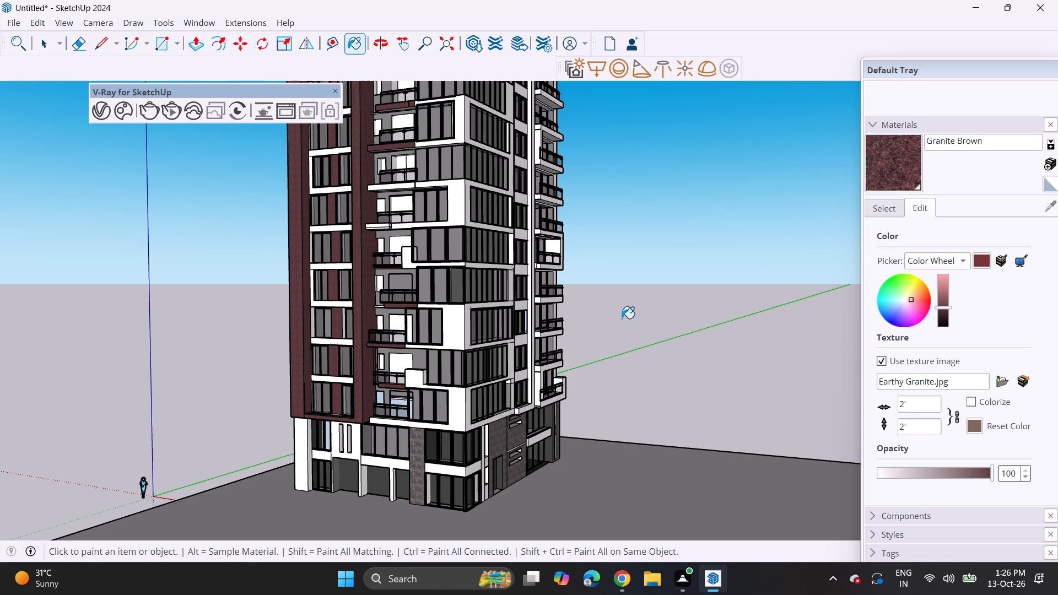
click(355, 450)
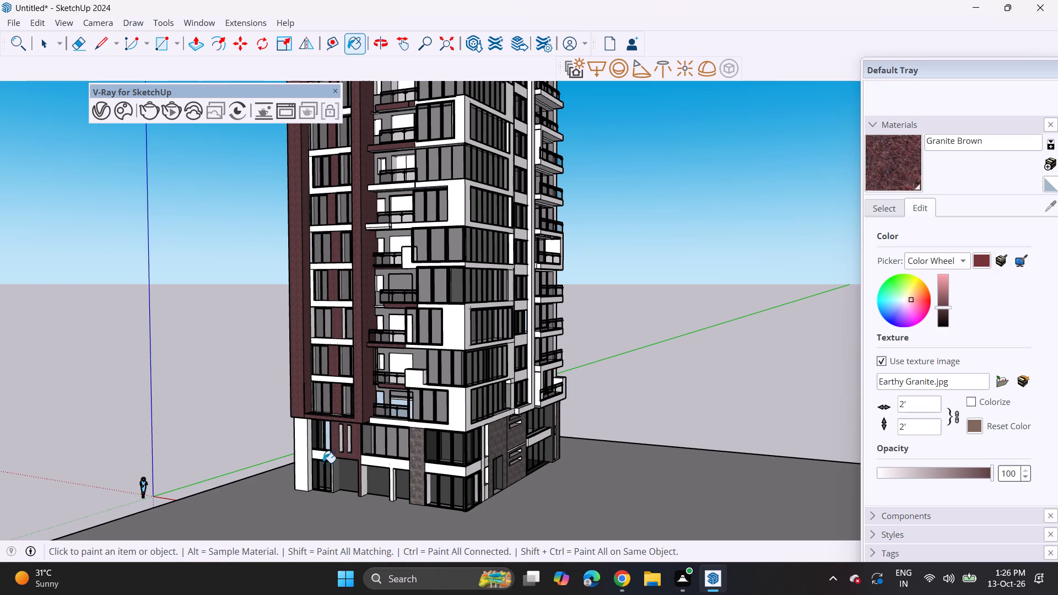
click(300, 447)
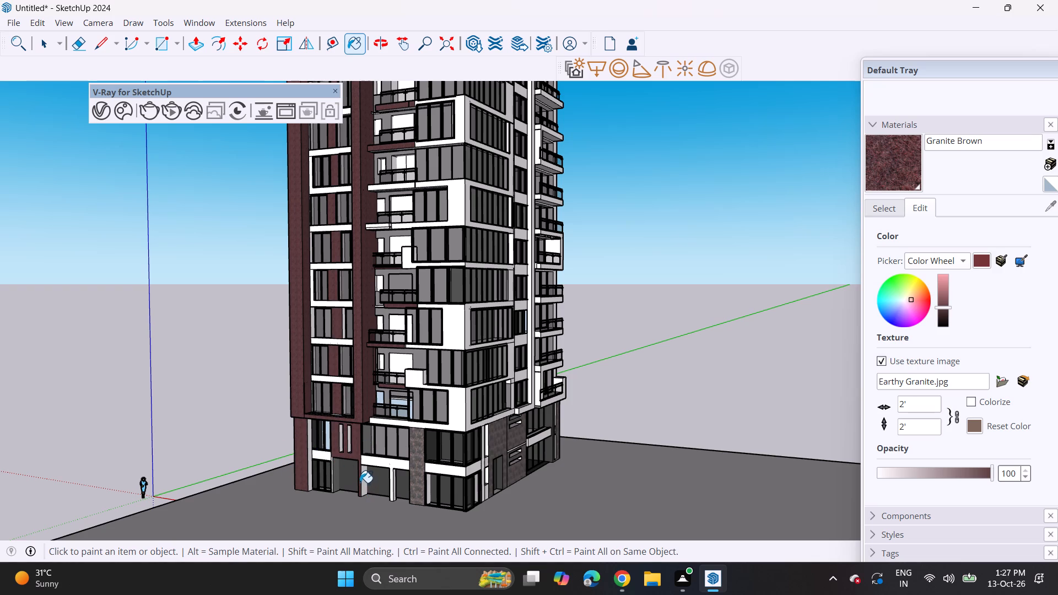
click(332, 479)
click(332, 474)
scroll(331, 473, up, 2)
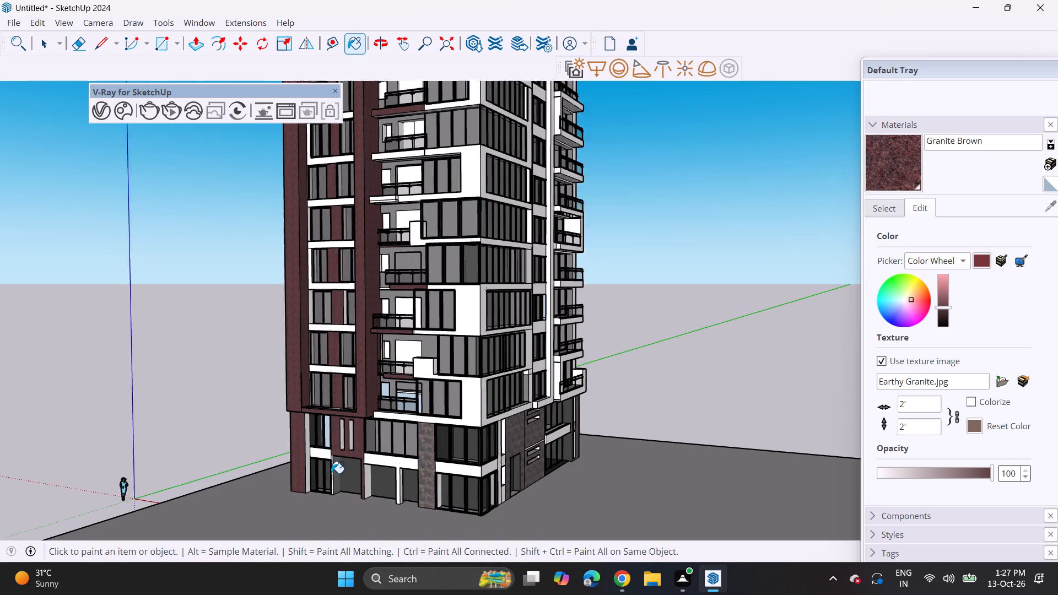
scroll(331, 473, up, 6)
click(334, 477)
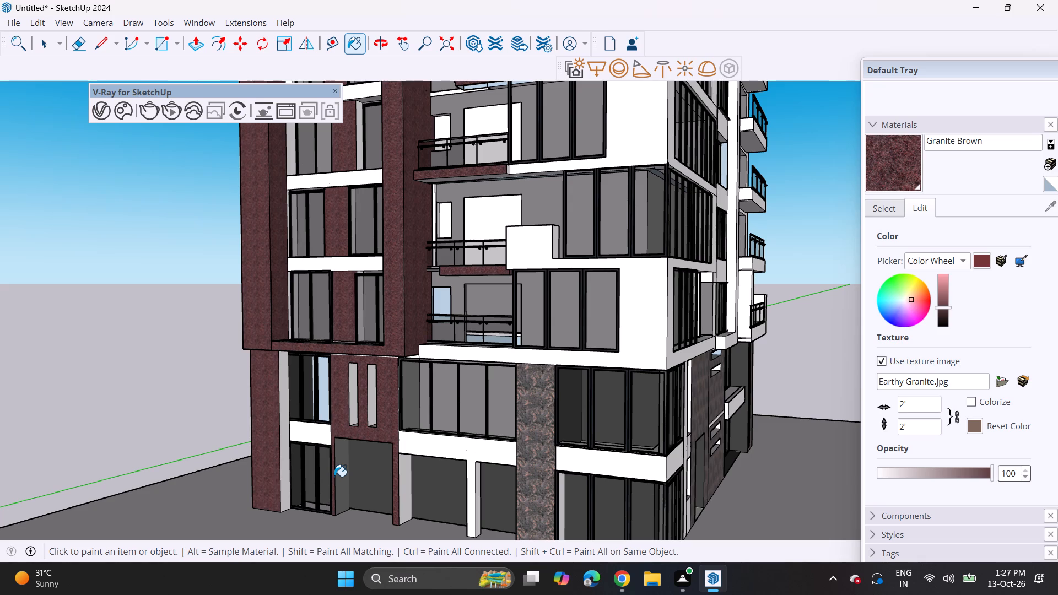
Paint the base wall around the door on the side facade with the darkened Granite Brown.
scroll(334, 477, down, 7)
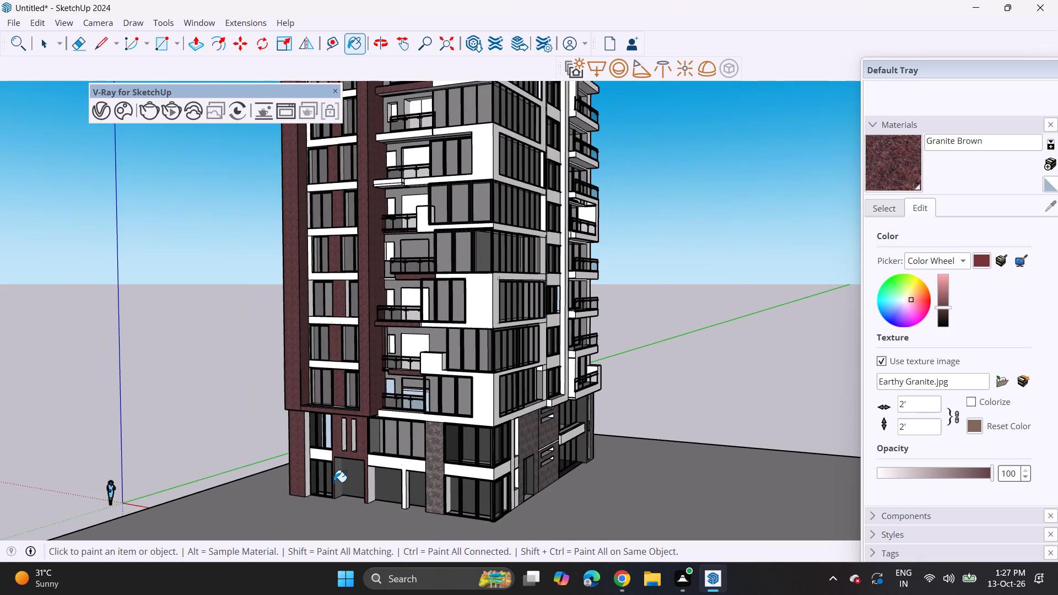
scroll(334, 482, down, 2)
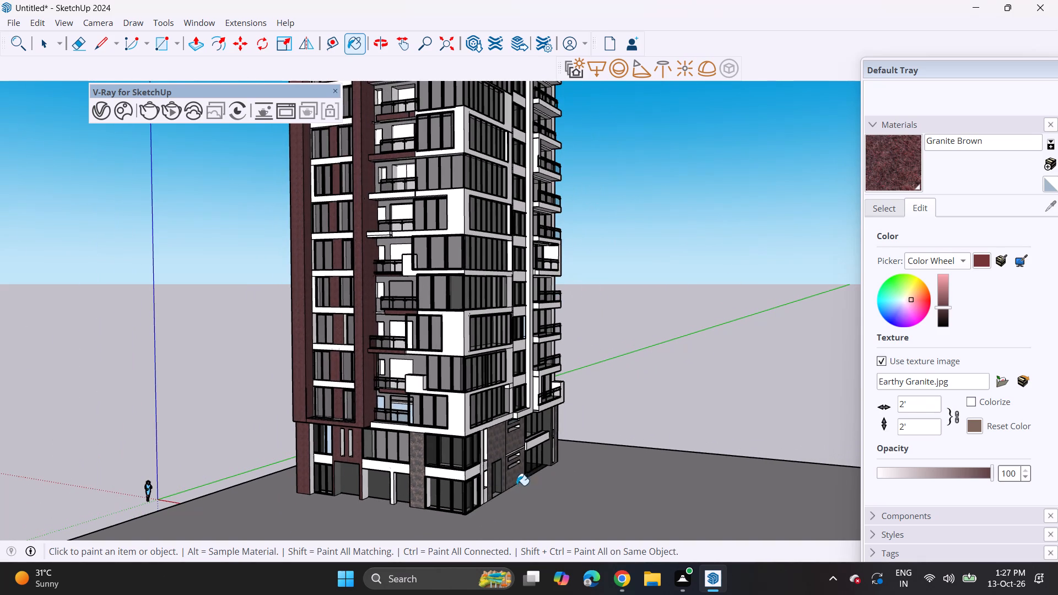
click(500, 456)
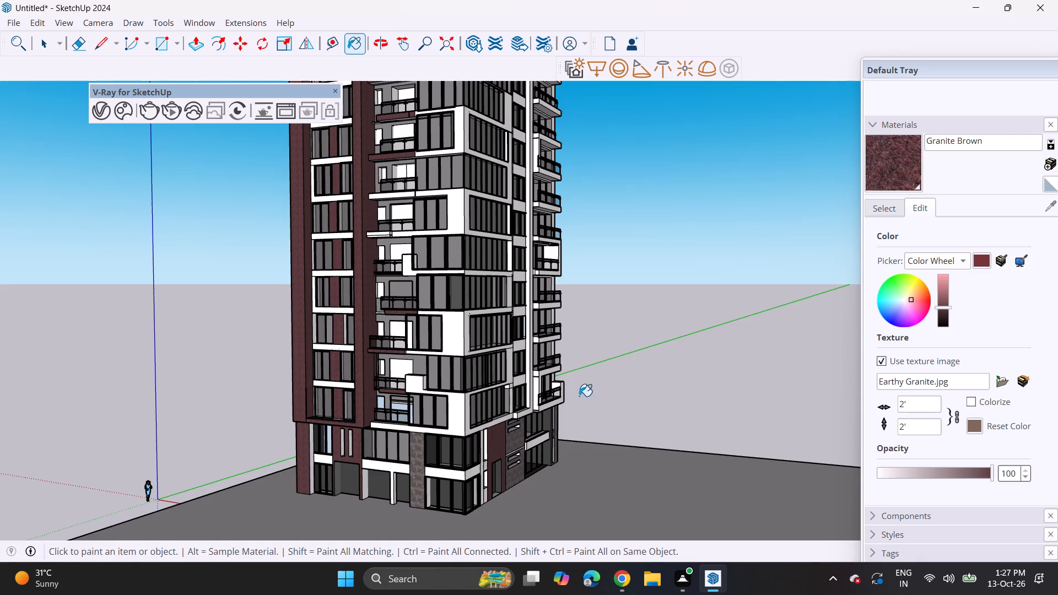
Paint the side facade's outer frame and the vertical fin beside the balconies with the original Granite Brown from the Stone collection.
middle_drag(581, 391, 445, 371)
middle_drag(613, 361, 503, 386)
scroll(503, 386, up, 1)
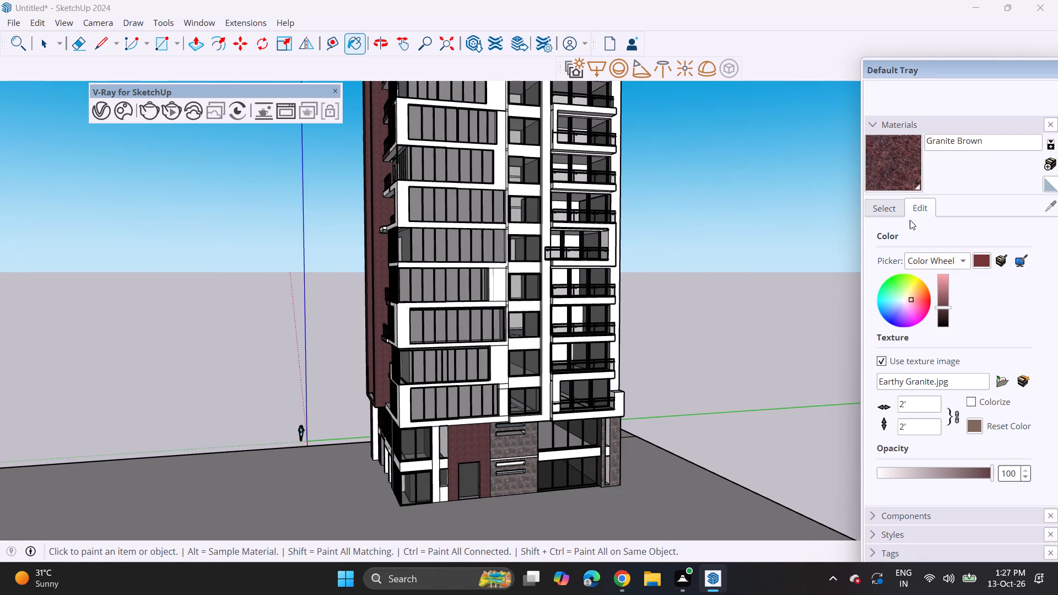
click(888, 206)
click(919, 261)
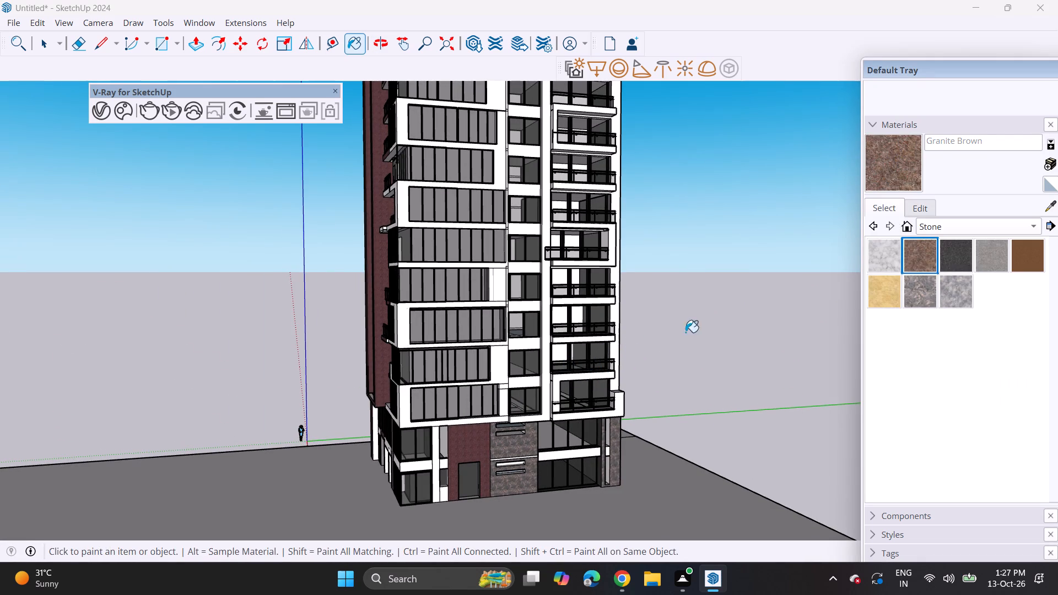
click(614, 277)
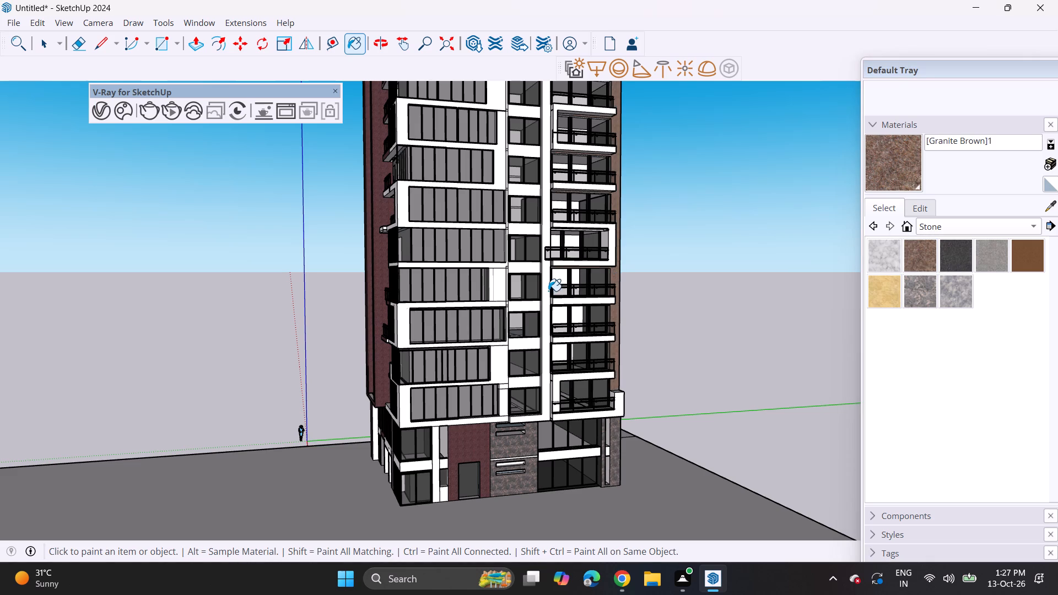
click(548, 291)
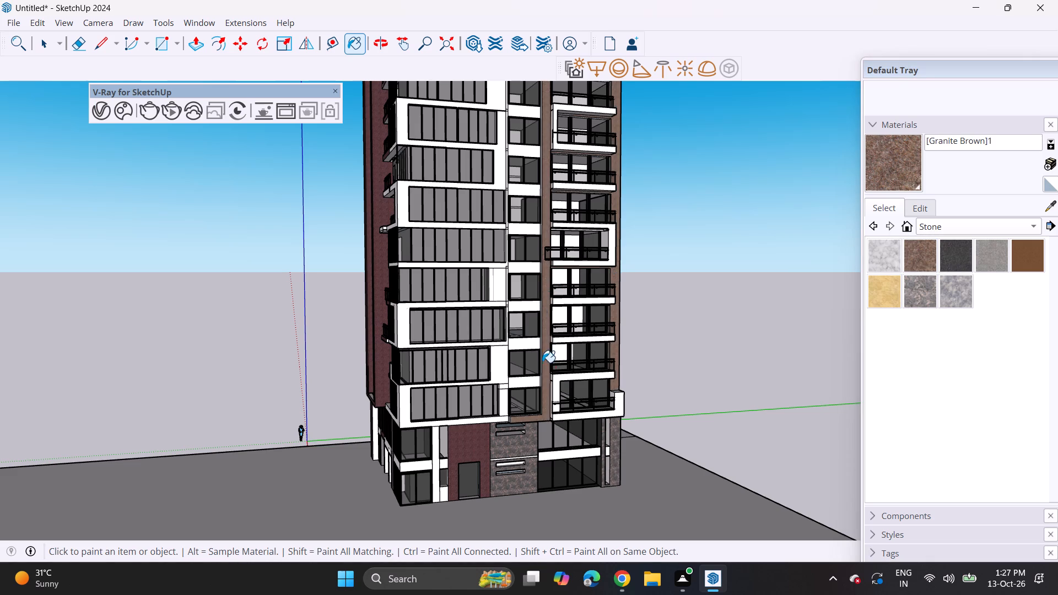
Shift the side facade's new Granite Brown material to a slightly warmer, more orange brown.
middle_drag(548, 366, 678, 371)
click(918, 204)
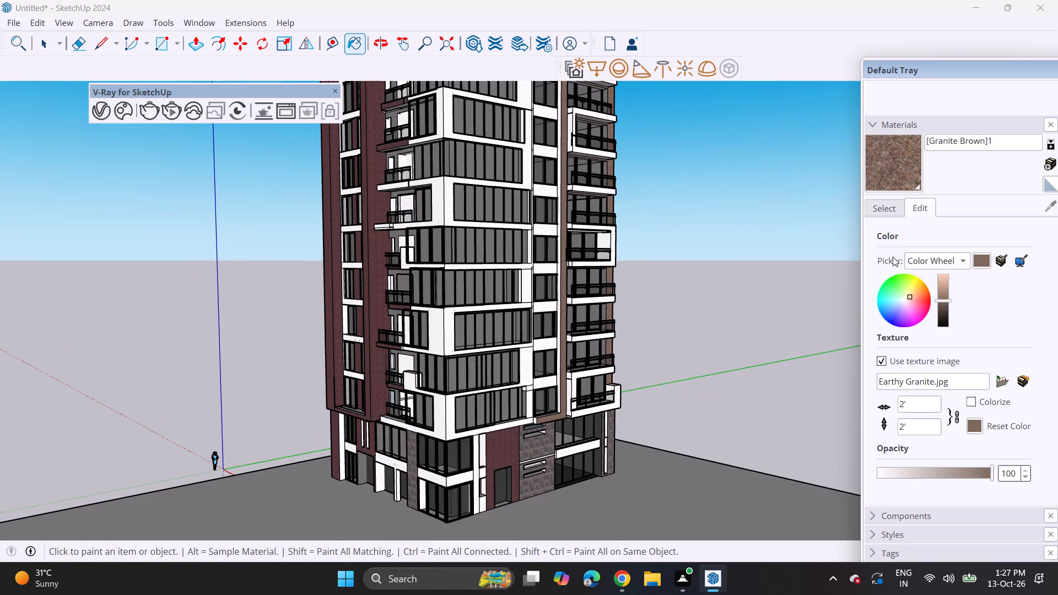
click(916, 296)
click(920, 295)
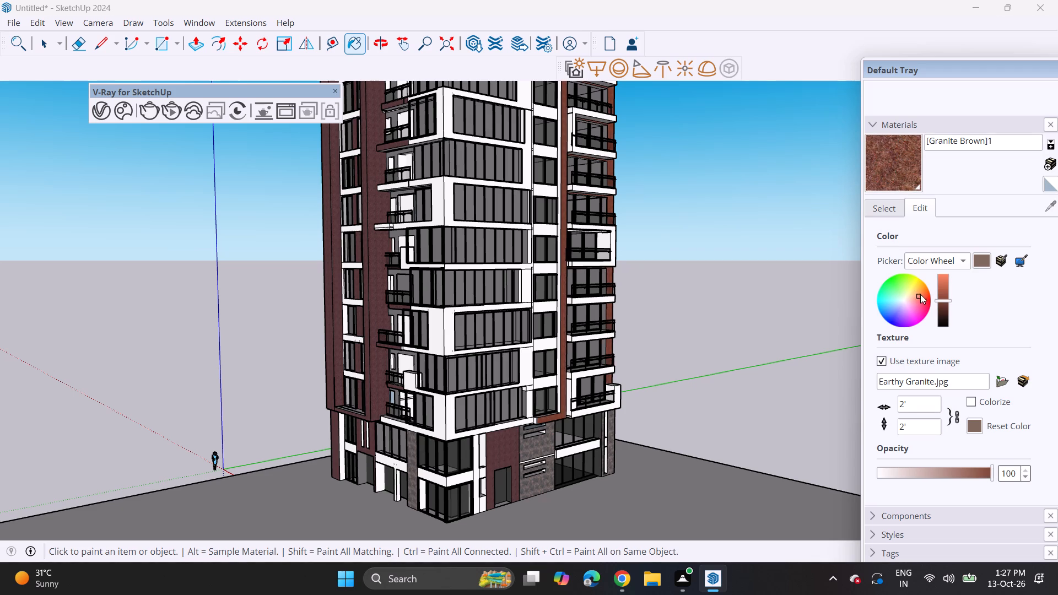
drag(919, 291, 916, 296)
click(914, 304)
click(914, 290)
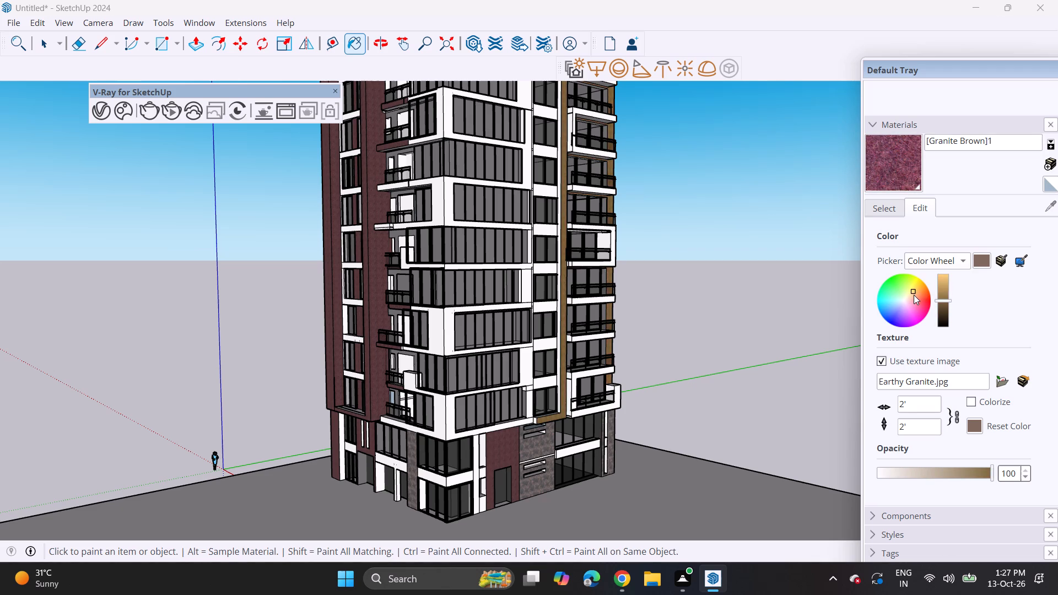
click(914, 295)
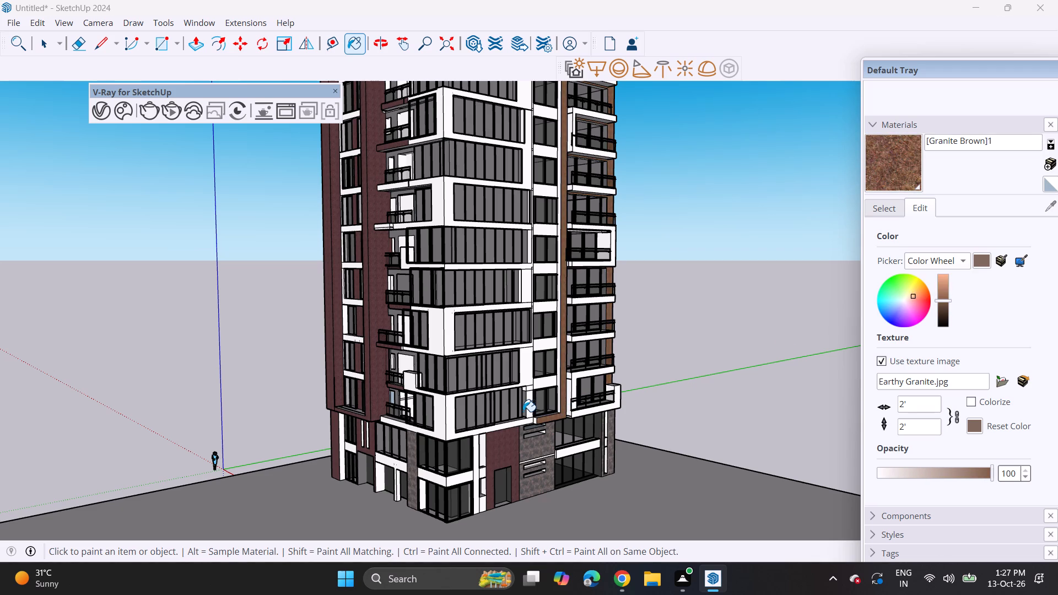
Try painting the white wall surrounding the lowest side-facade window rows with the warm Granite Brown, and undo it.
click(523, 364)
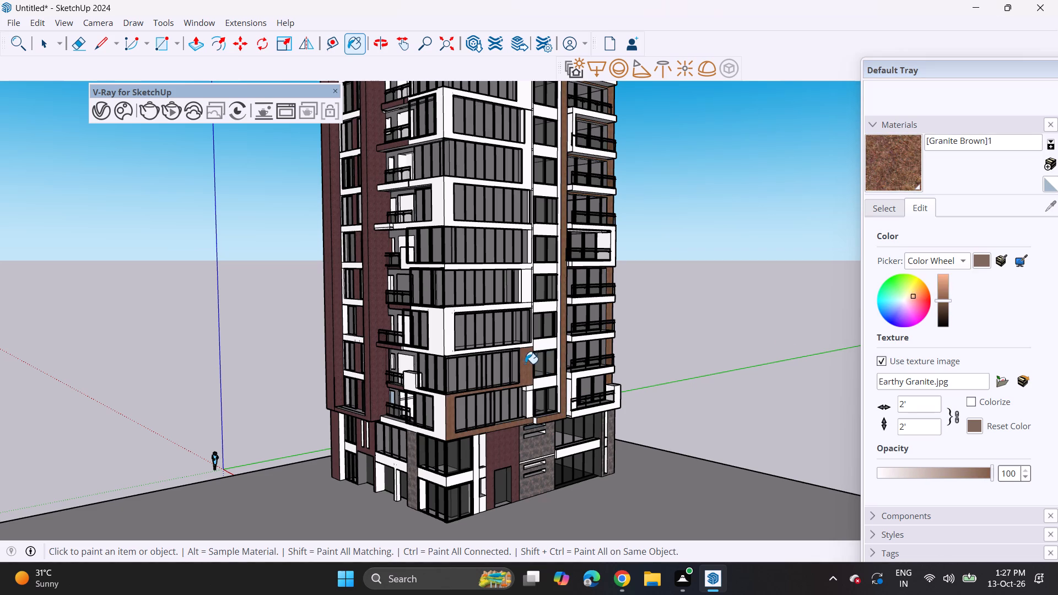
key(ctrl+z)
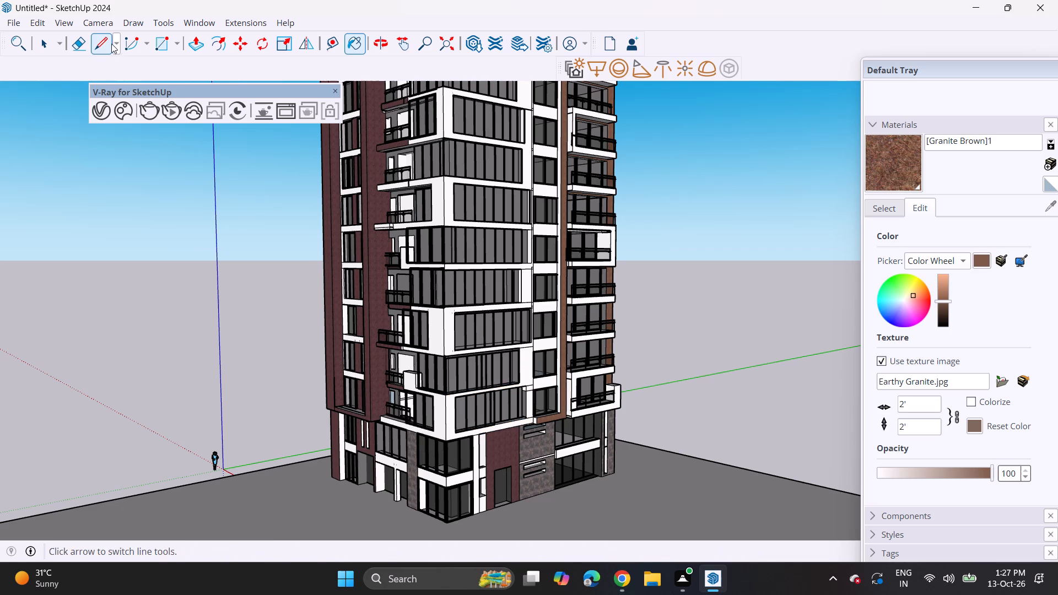
Draw a line from the second-lowest side-facade window row's lower corner to the adjoining wall edge.
click(110, 44)
scroll(554, 378, up, 8)
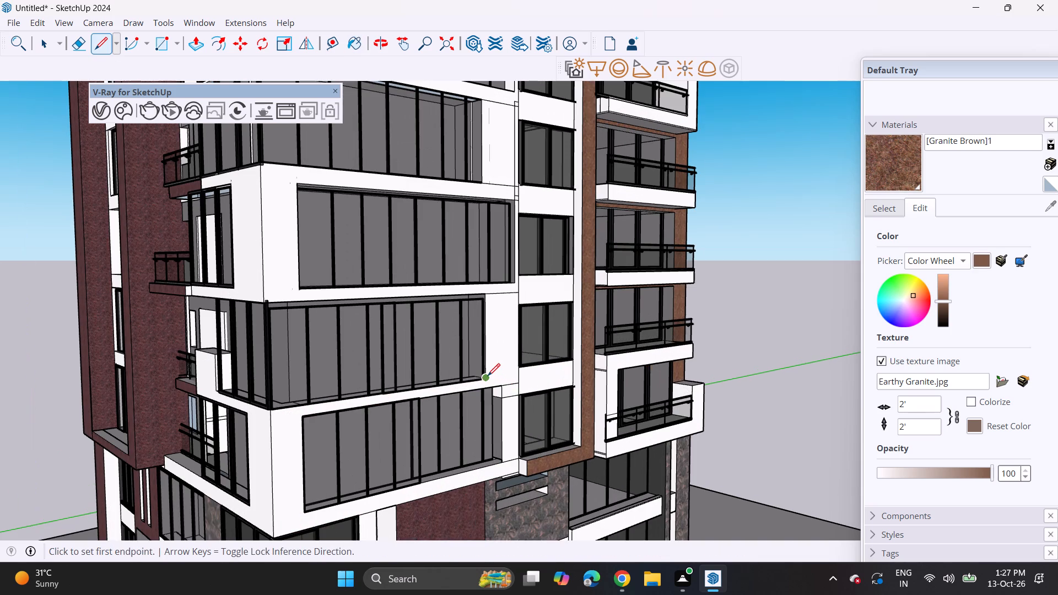
click(488, 376)
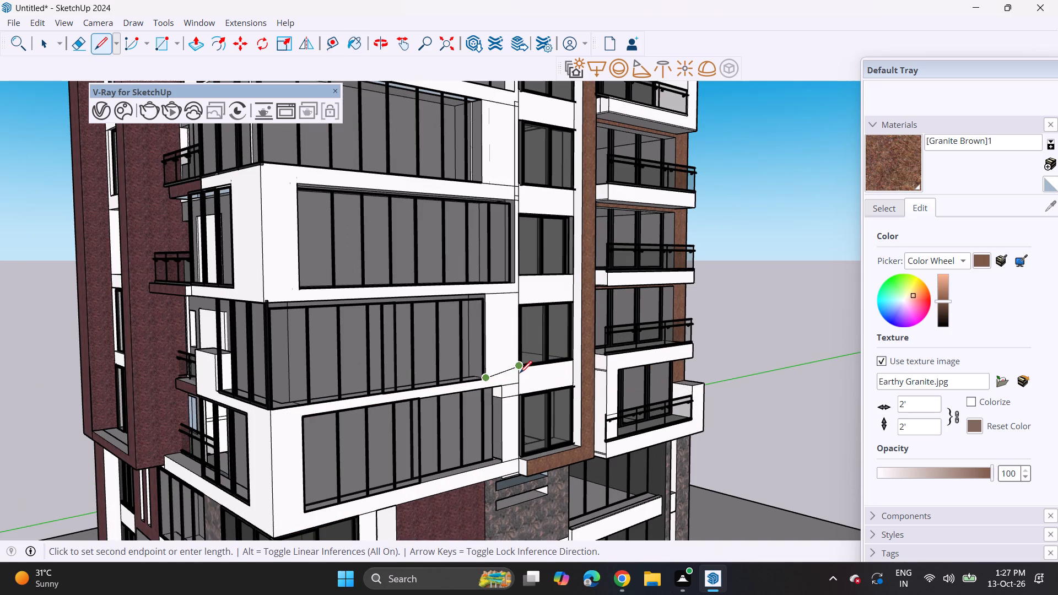
scroll(522, 371, up, 5)
click(522, 371)
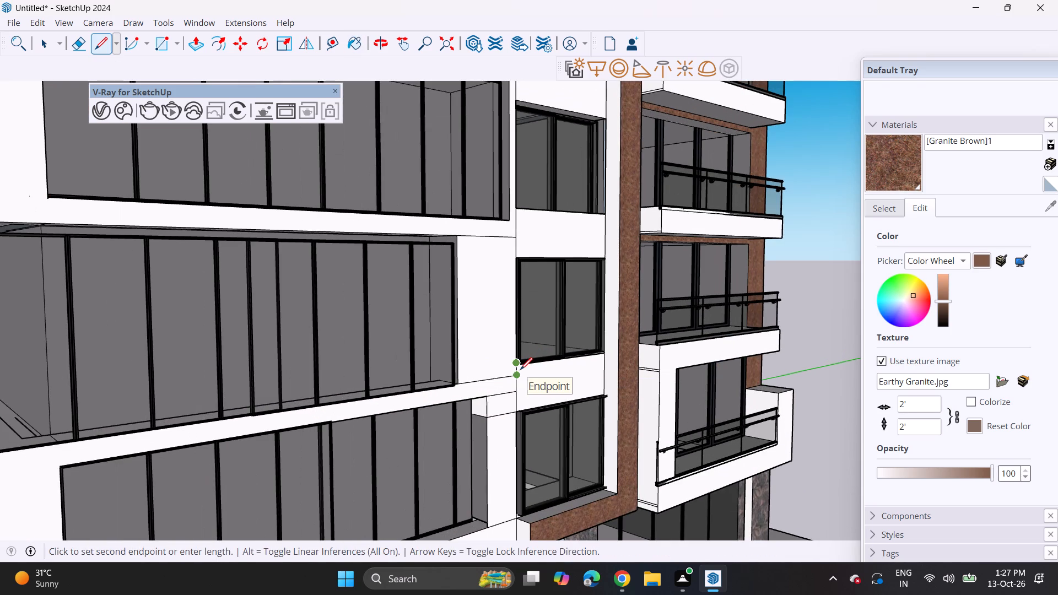
Paint the wall panels beside the lowest and fourth-lowest side-facade window rows with the warm Granite Brown.
scroll(520, 370, down, 9)
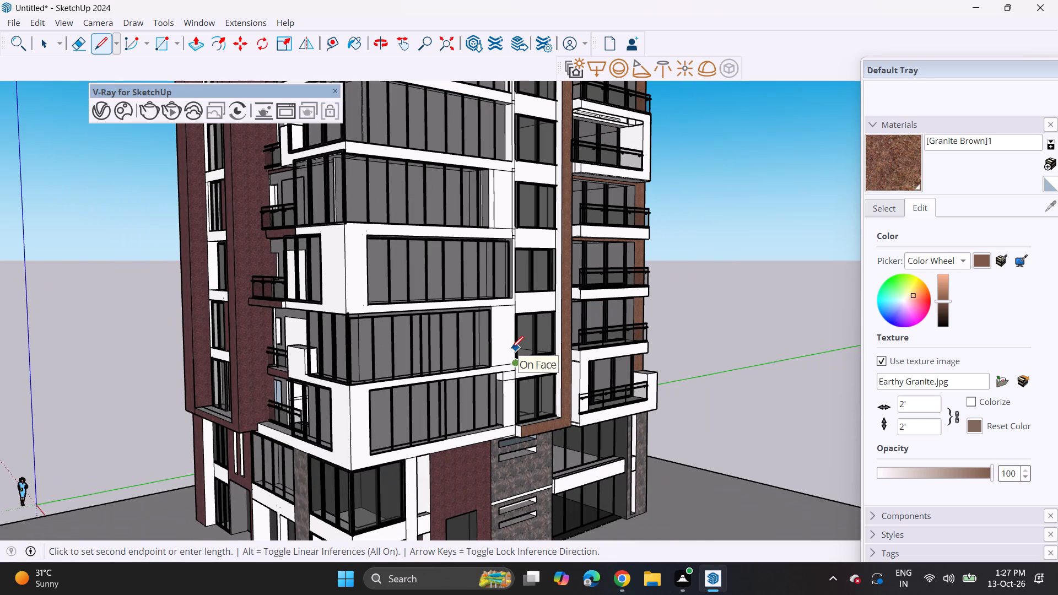
click(914, 170)
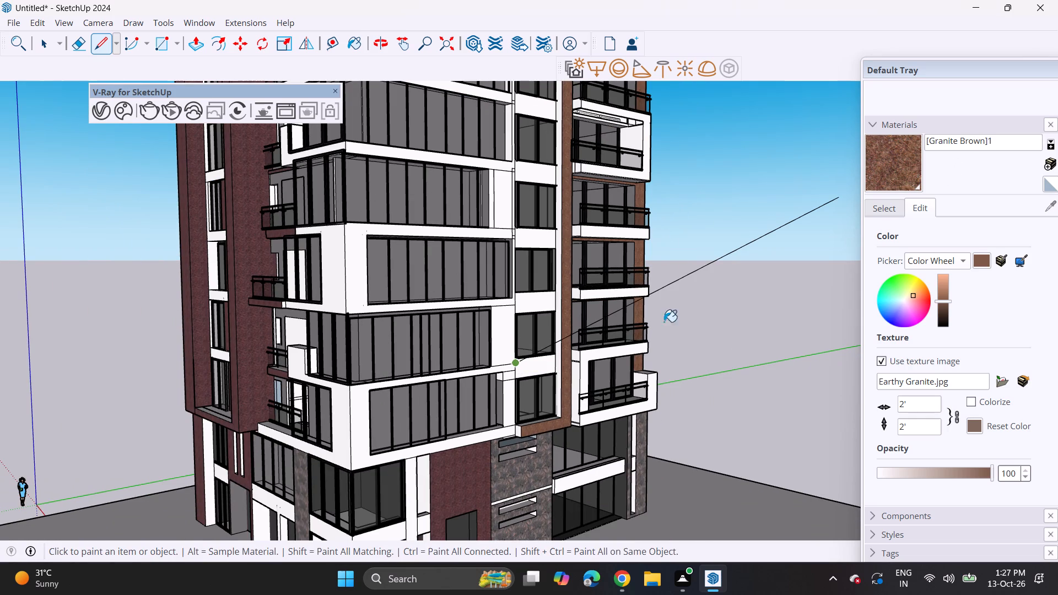
click(514, 408)
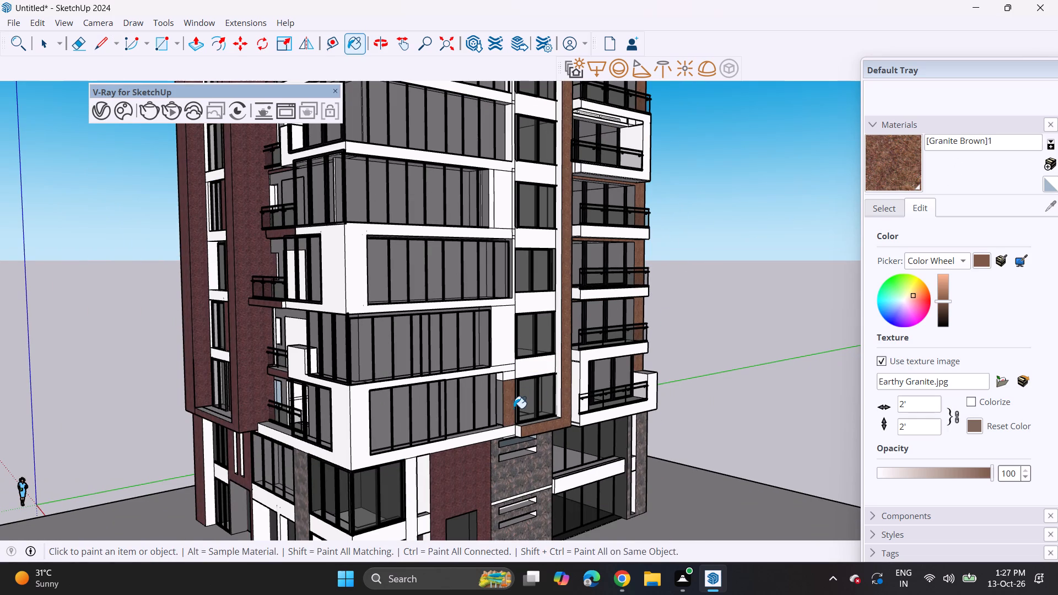
middle_drag(510, 397, 520, 447)
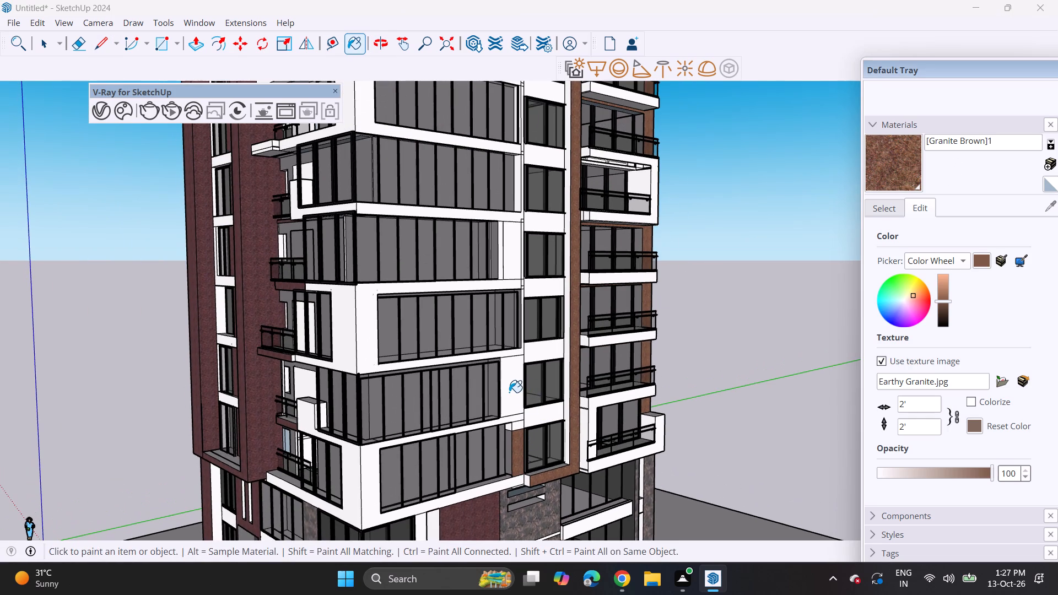
click(514, 257)
Draw a line across the base of the white pier beside the topmost side-facade window row, up to the wall edge.
middle_drag(515, 251, 523, 394)
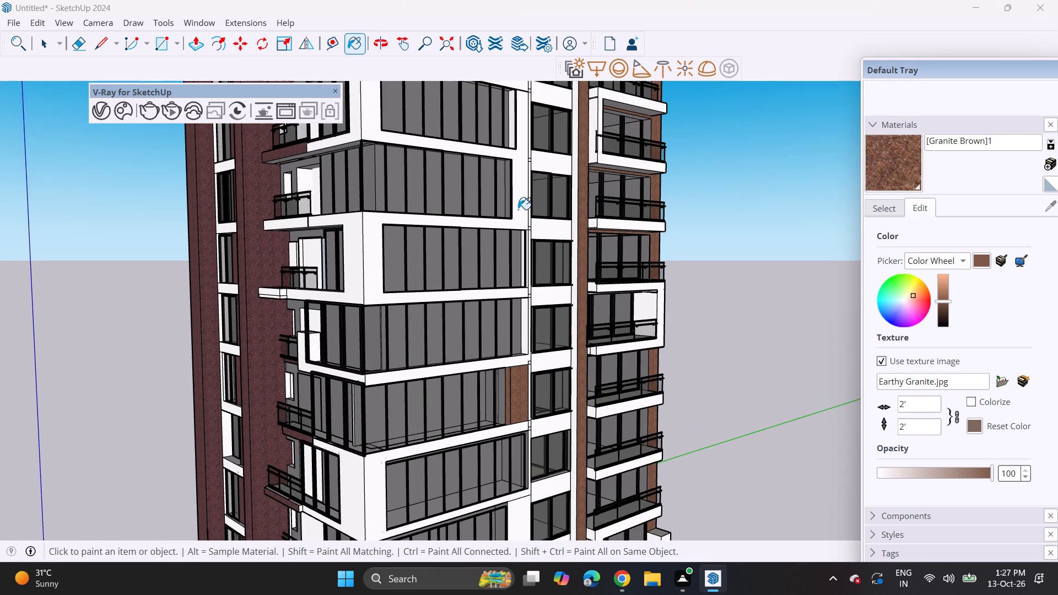
scroll(518, 209, down, 4)
shift+middle_drag(524, 143, 509, 394)
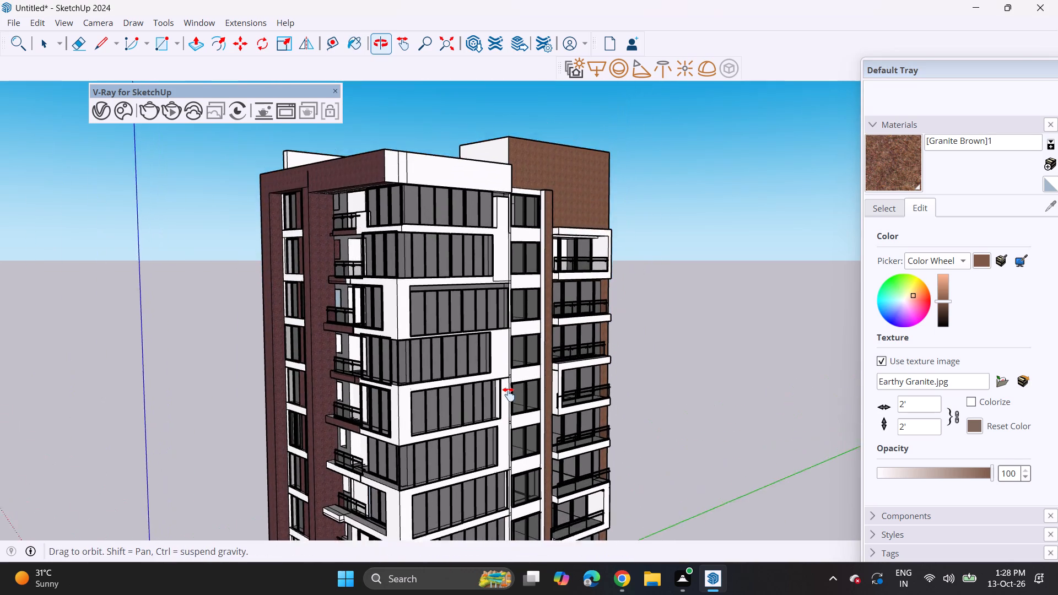
shift+middle_drag(509, 394, 509, 407)
scroll(505, 243, up, 8)
middle_drag(503, 223, 448, 319)
drag(106, 41, 120, 52)
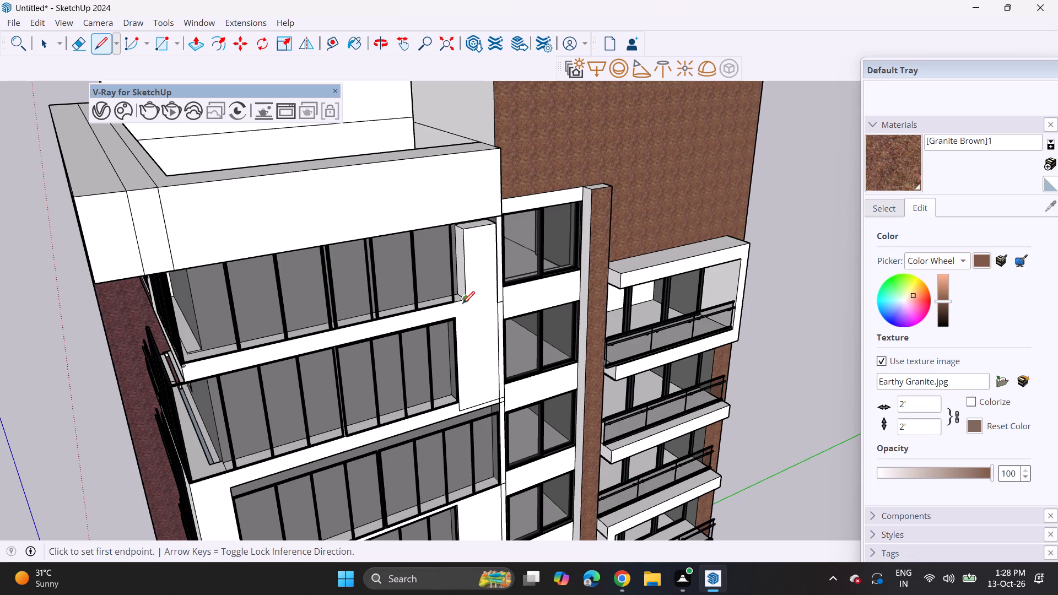
click(462, 304)
click(499, 293)
Push/Pull the top of the pier beside the topmost window row up to the underside of the roof band.
click(202, 47)
scroll(468, 203, up, 5)
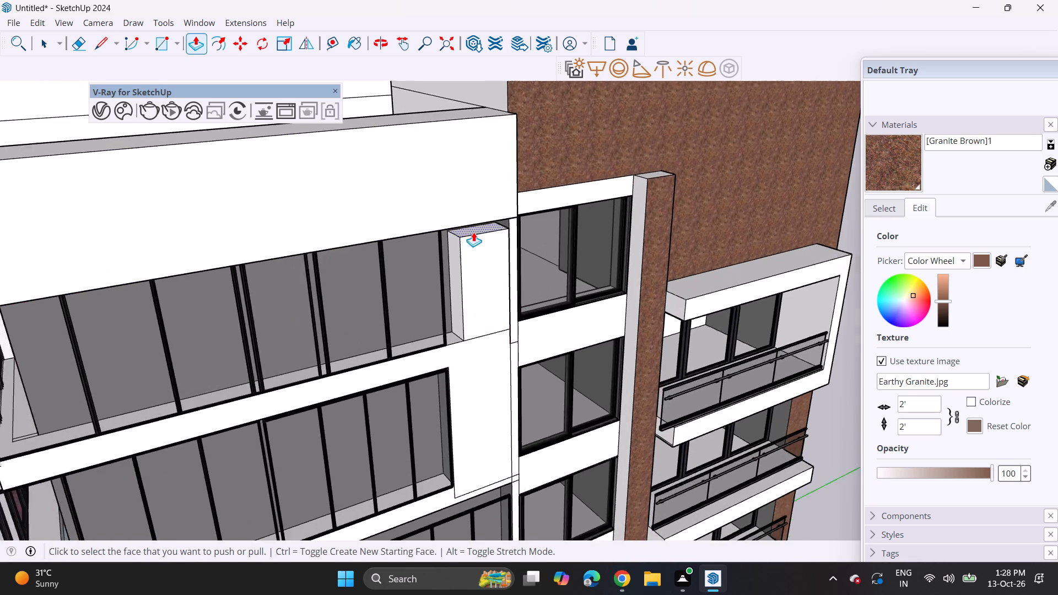
scroll(473, 232, up, 1)
click(473, 232)
click(479, 217)
Paint the front and inner side of the pier beside the topmost window row with the warm Granite Brown.
click(911, 166)
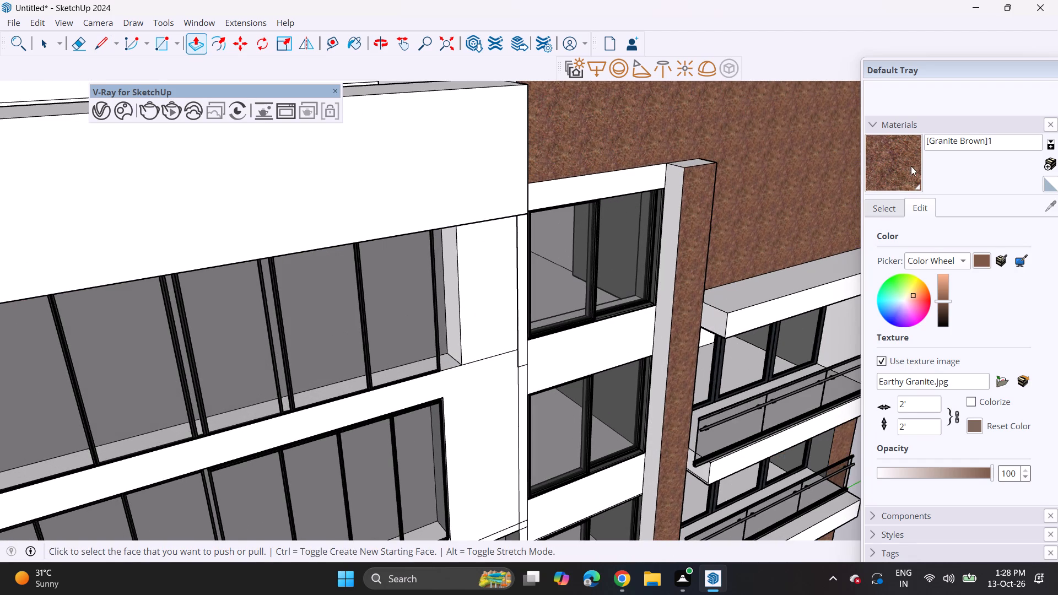
click(483, 304)
middle_drag(483, 388, 472, 208)
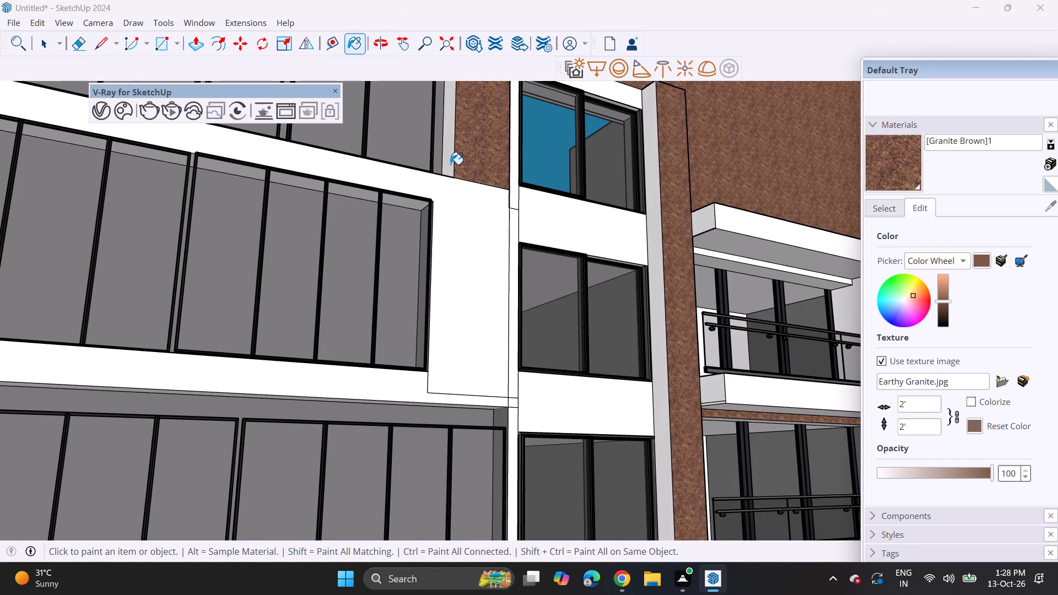
click(450, 164)
Erase the leftover horizontal and vertical lines on the white wall just below the second-highest window row's corner.
scroll(461, 234, down, 3)
shift+middle_drag(480, 319, 486, 271)
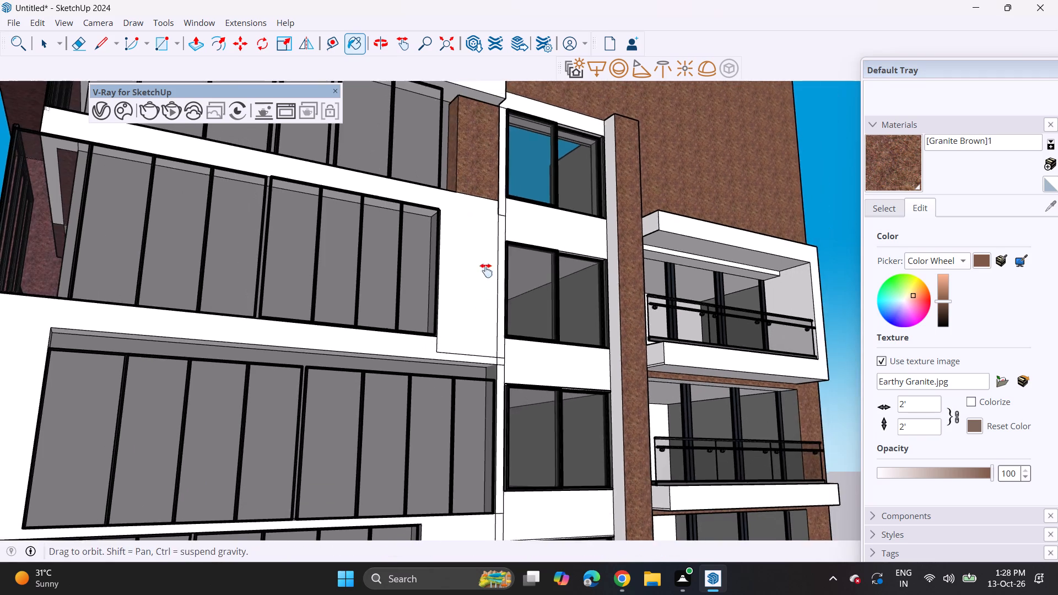
shift+middle_drag(486, 271, 487, 131)
shift+scroll(487, 147, up, 1)
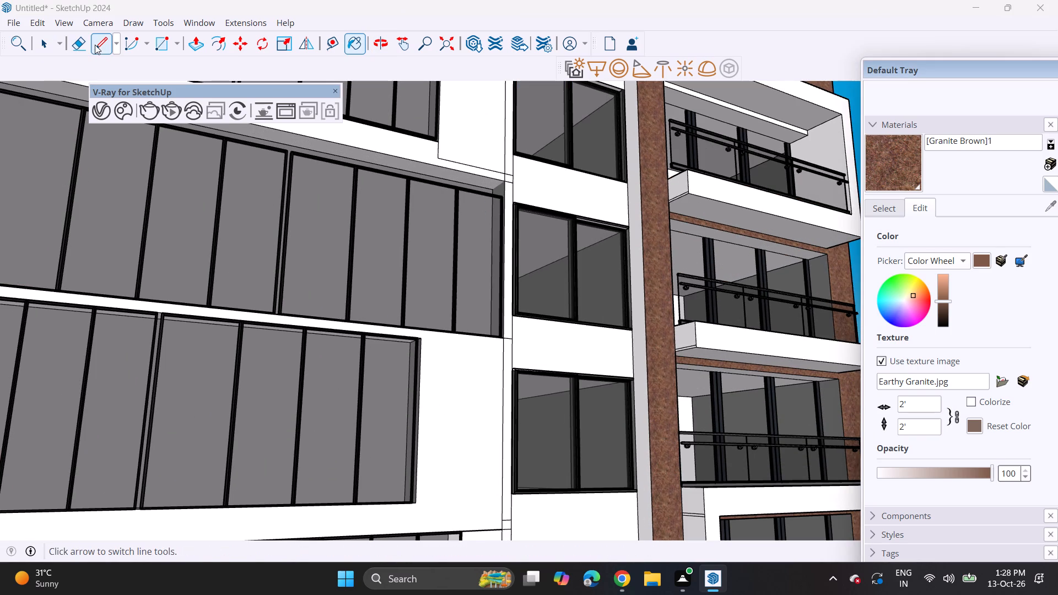
click(95, 45)
scroll(424, 375, down, 5)
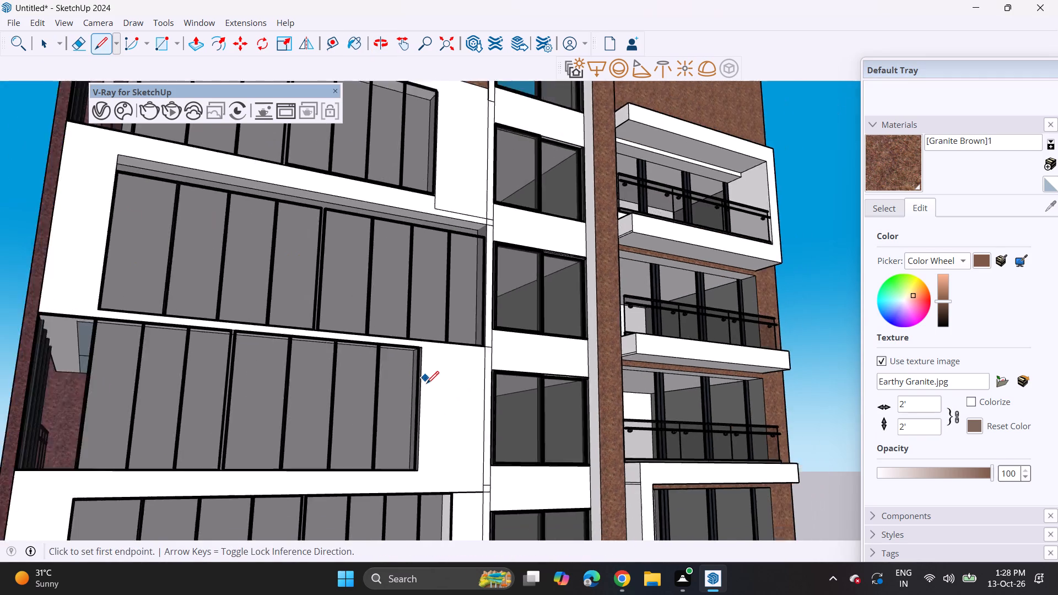
scroll(427, 383, down, 7)
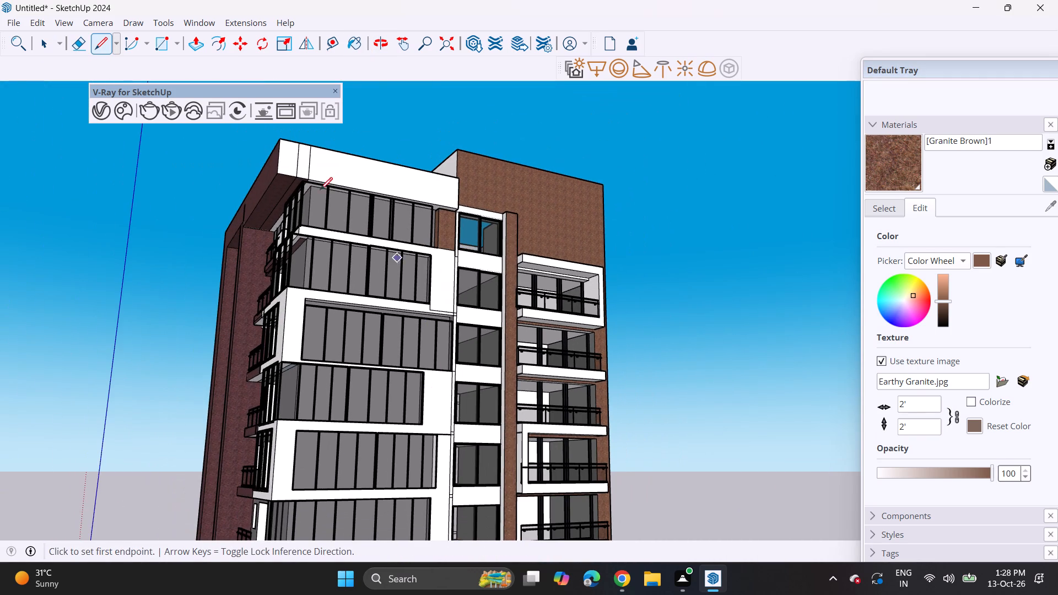
drag(71, 46, 80, 54)
scroll(379, 358, up, 4)
scroll(436, 319, up, 7)
scroll(467, 287, up, 7)
drag(469, 271, 474, 244)
drag(433, 256, 400, 255)
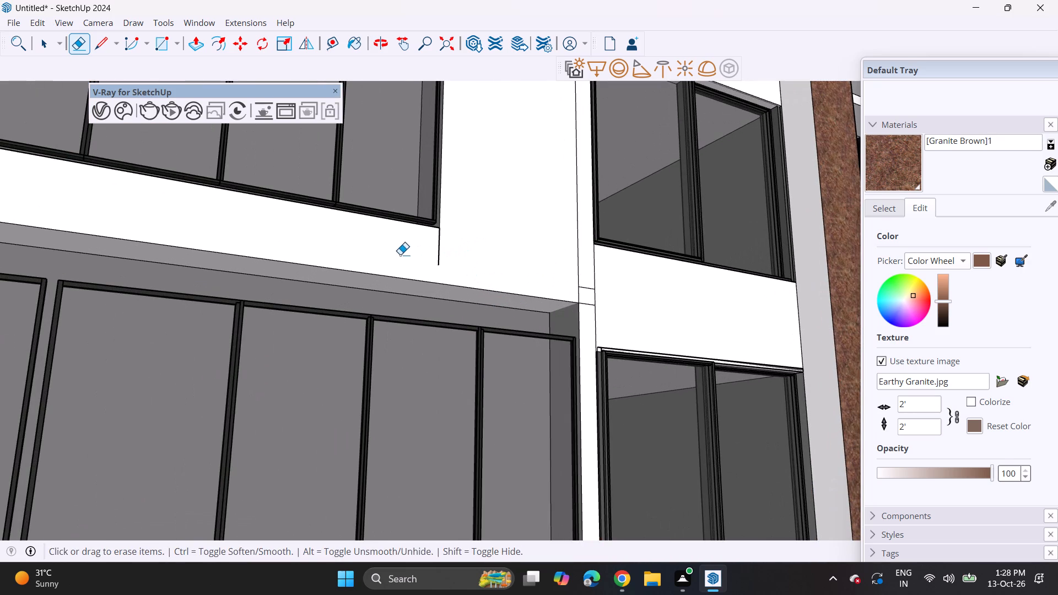
drag(400, 255, 397, 254)
drag(446, 248, 462, 248)
drag(425, 252, 392, 255)
drag(441, 243, 455, 253)
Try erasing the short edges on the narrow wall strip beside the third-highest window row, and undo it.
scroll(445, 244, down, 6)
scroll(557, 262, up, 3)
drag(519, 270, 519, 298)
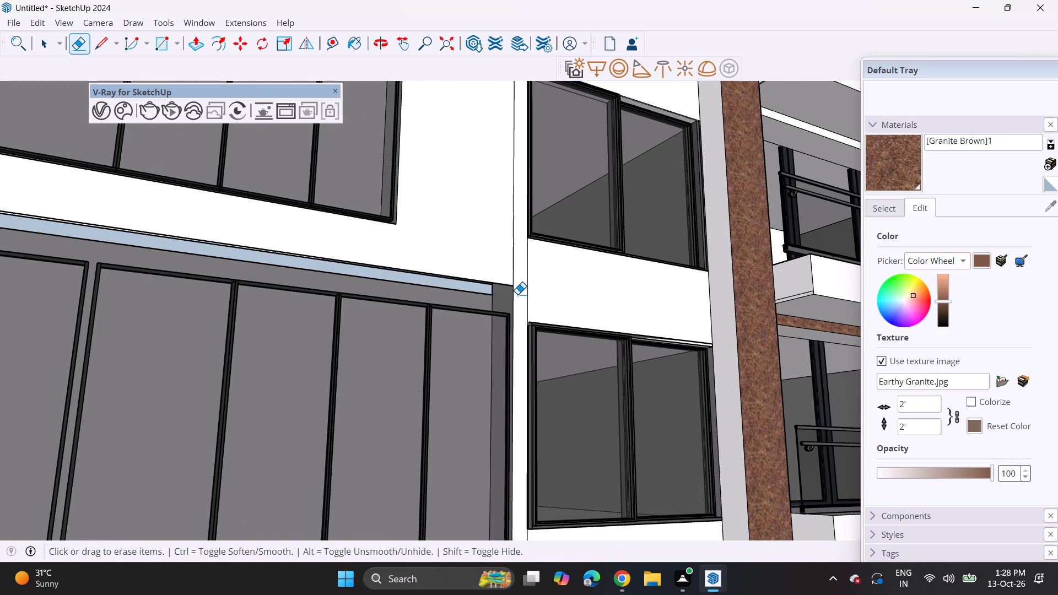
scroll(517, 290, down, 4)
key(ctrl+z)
Draw lines from the sixth-highest side-facade window row's upper corner towards the wall edge and down along that edge.
scroll(503, 286, down, 9)
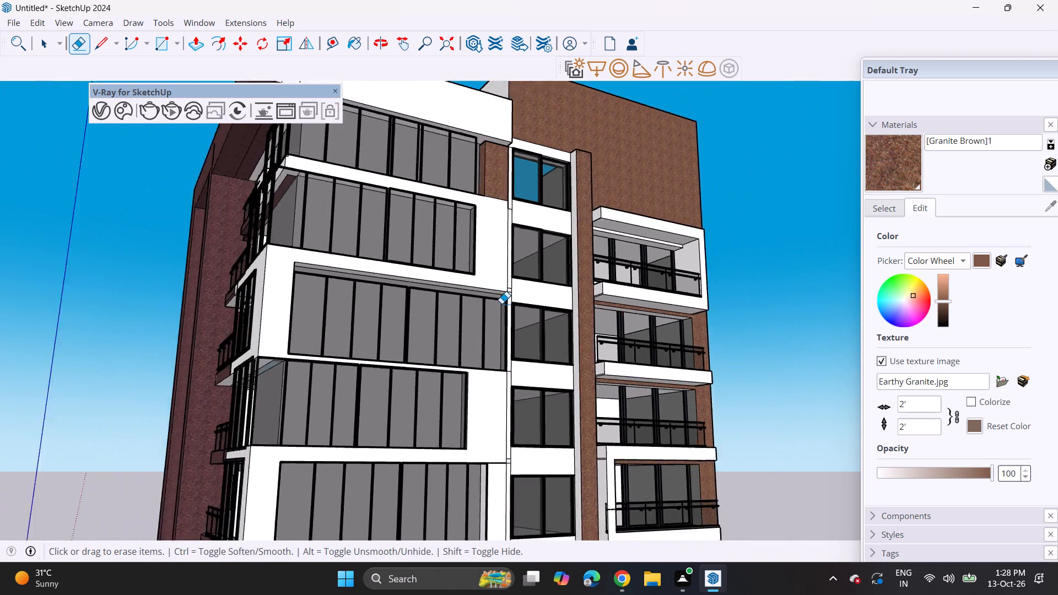
scroll(501, 304, down, 4)
shift+middle_drag(473, 383, 525, 234)
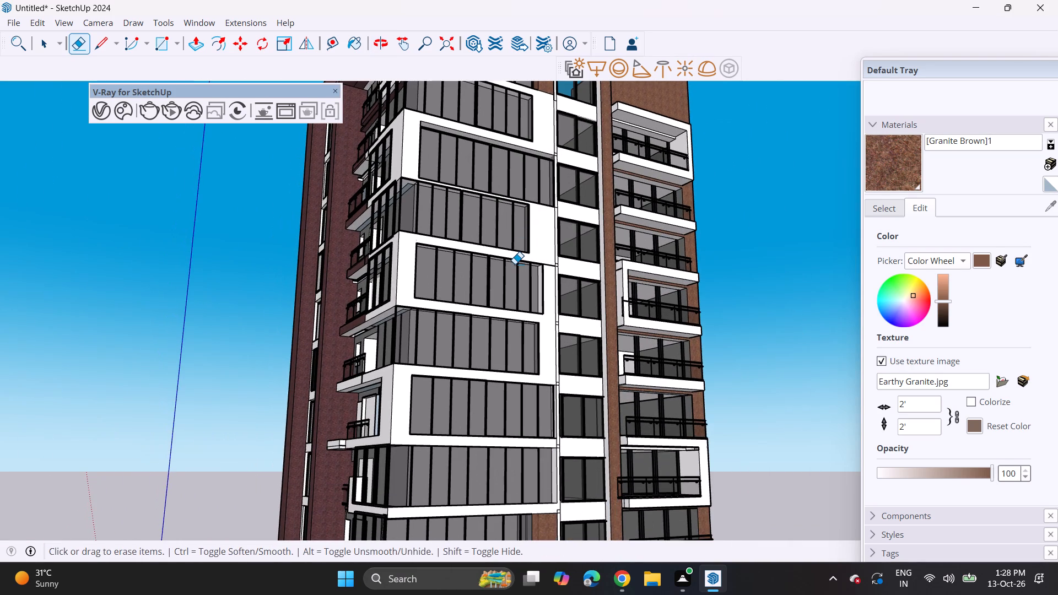
scroll(506, 318, down, 5)
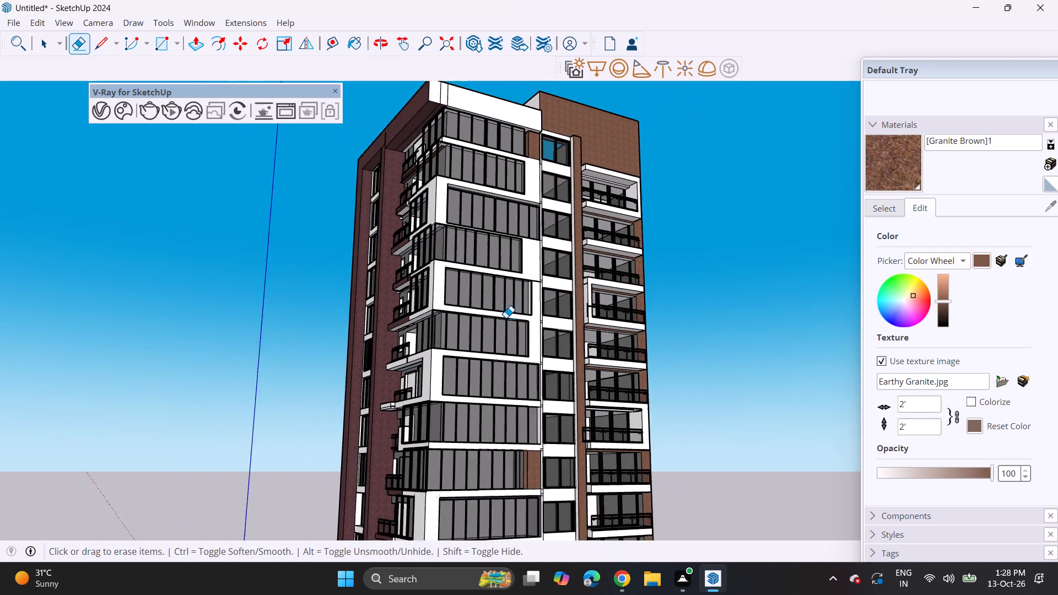
shift+middle_drag(538, 426, 560, 221)
middle_drag(560, 364, 560, 396)
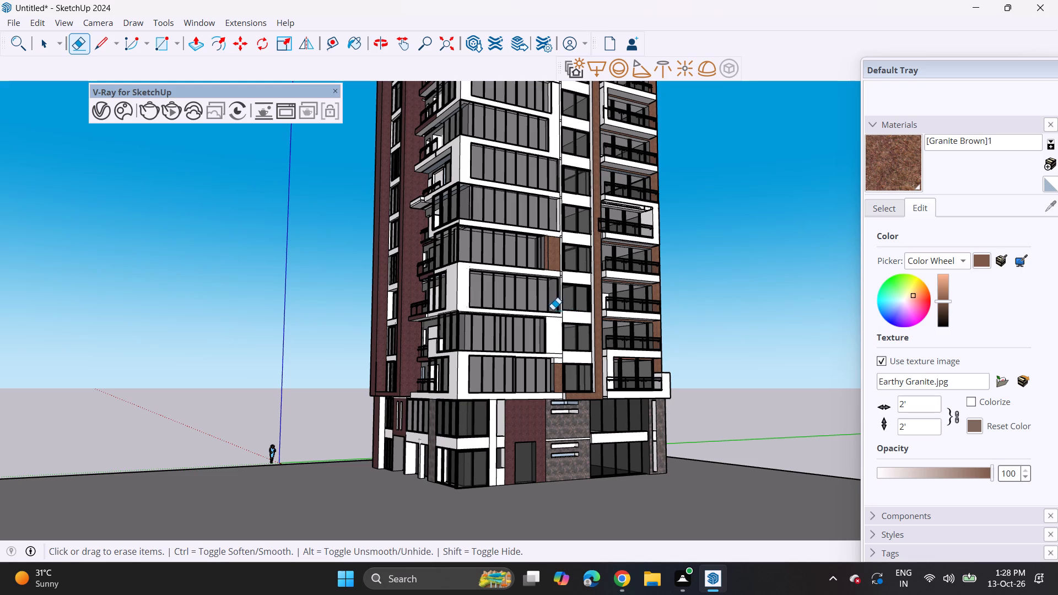
shift+middle_drag(552, 313, 562, 514)
scroll(557, 344, up, 4)
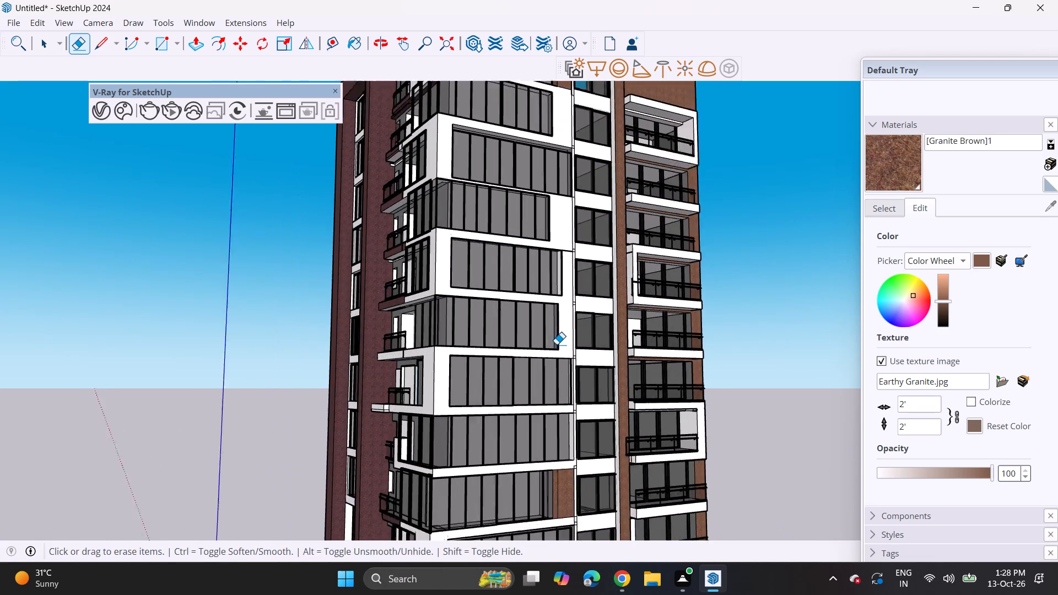
click(104, 44)
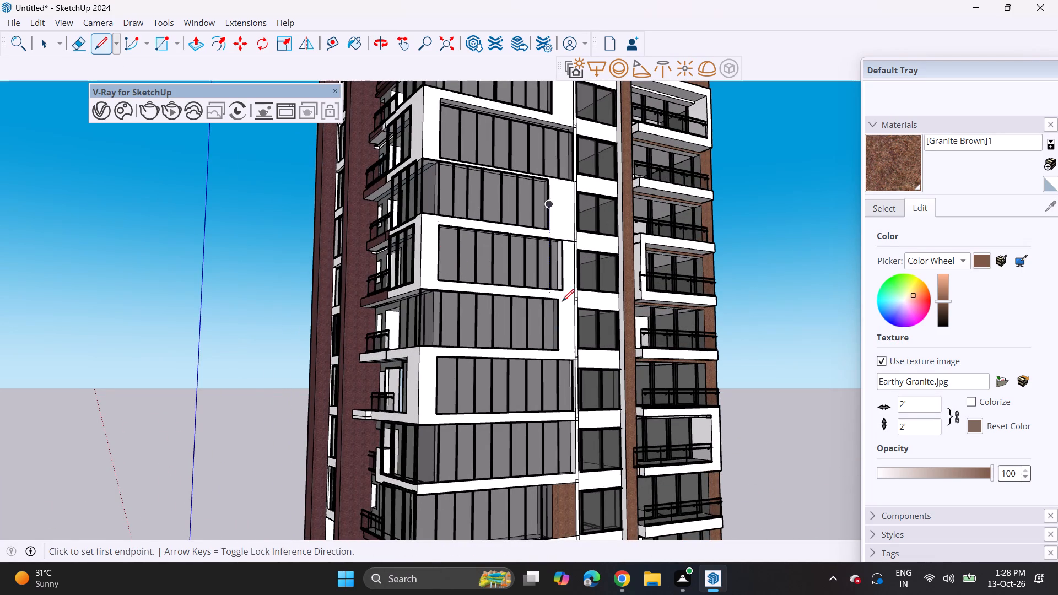
click(555, 300)
click(572, 299)
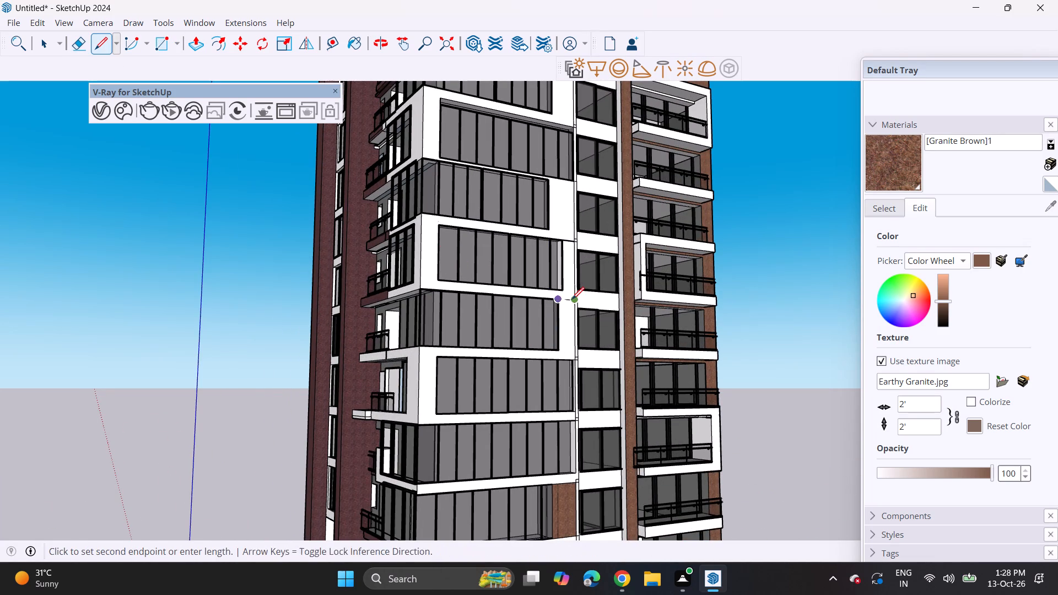
click(573, 351)
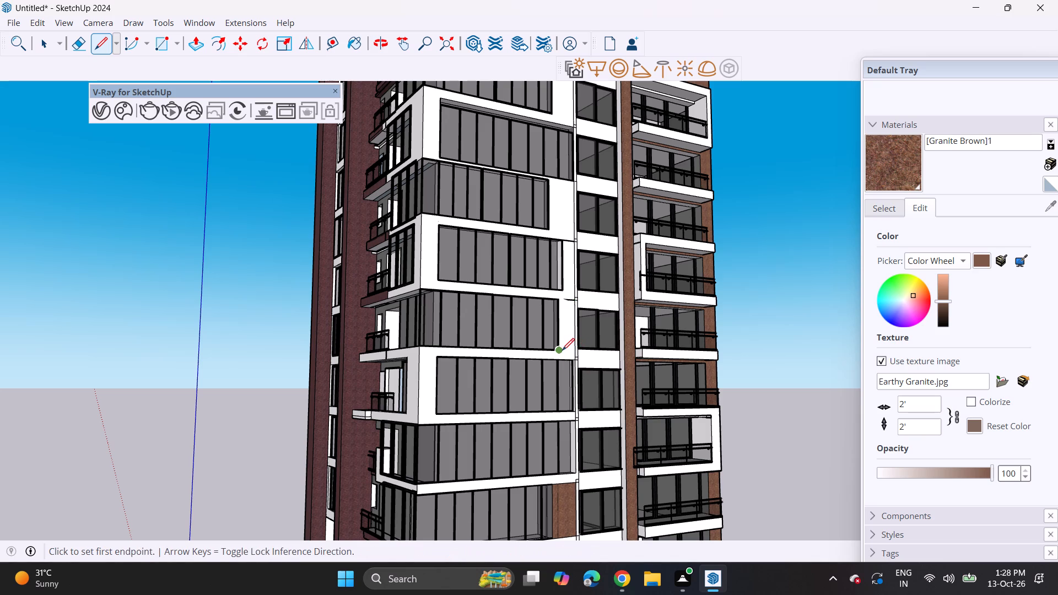
Close off the wall panel beside the sixth-highest window row with lines from the window's lower and upper corners to the wall edge.
click(562, 350)
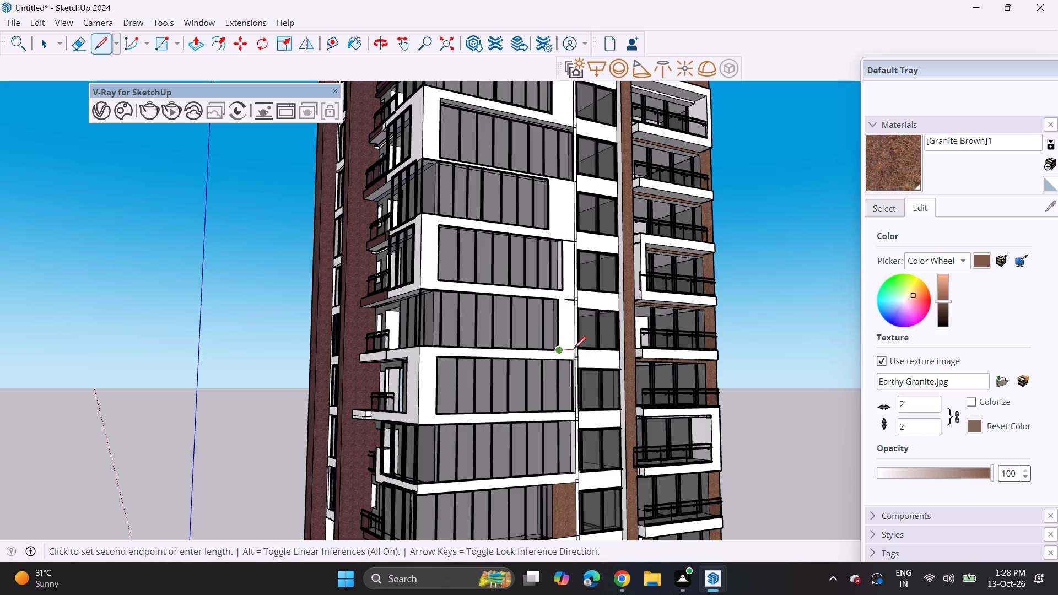
scroll(572, 349, up, 9)
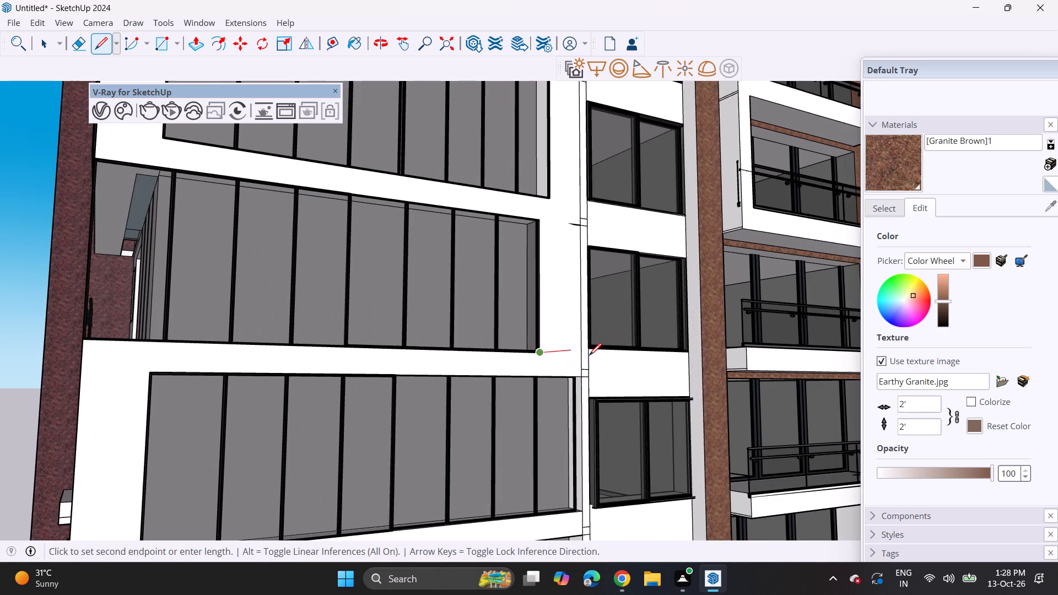
click(579, 353)
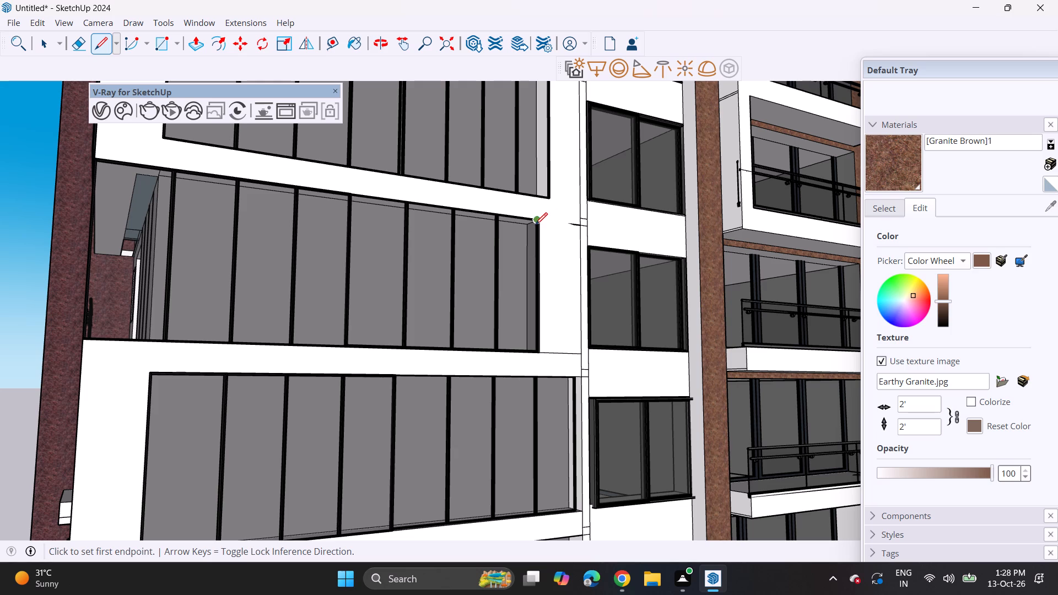
click(539, 219)
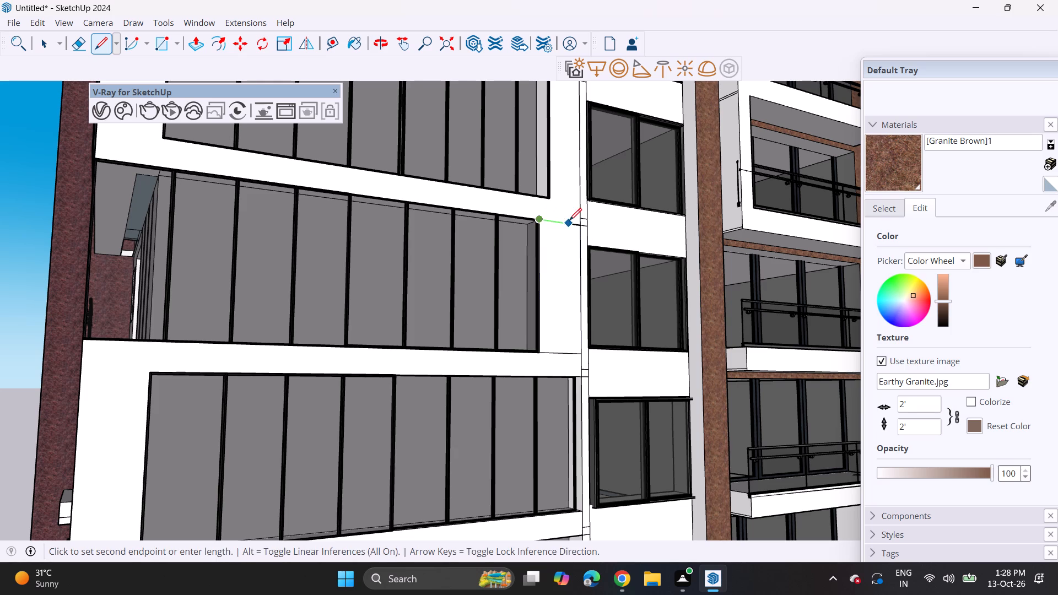
click(576, 224)
Paint the outlined wall panel beside the sixth-highest window row with the warm Granite Brown.
click(882, 179)
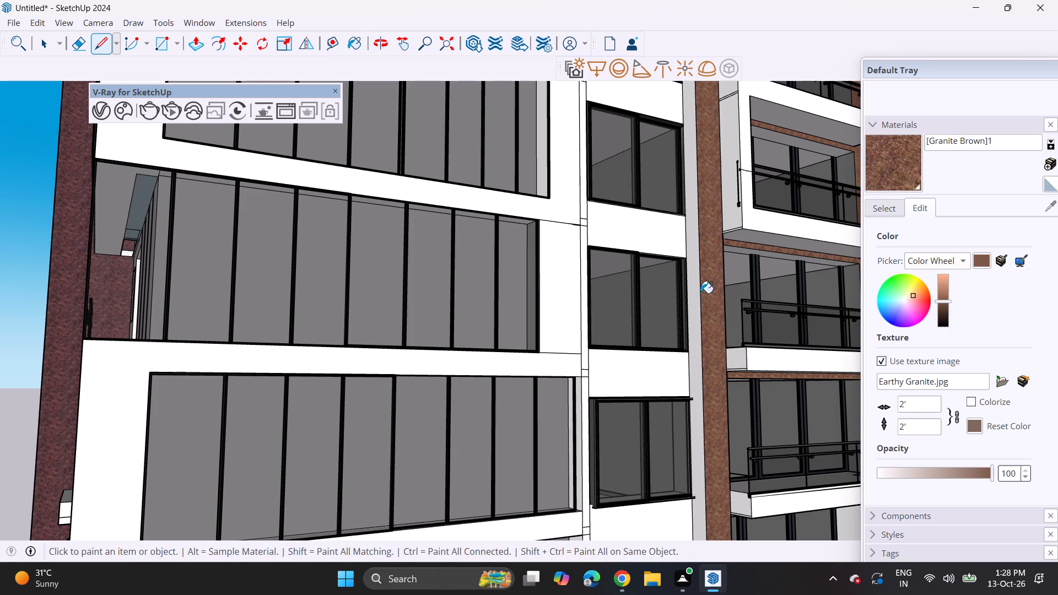
click(568, 303)
scroll(541, 302, down, 13)
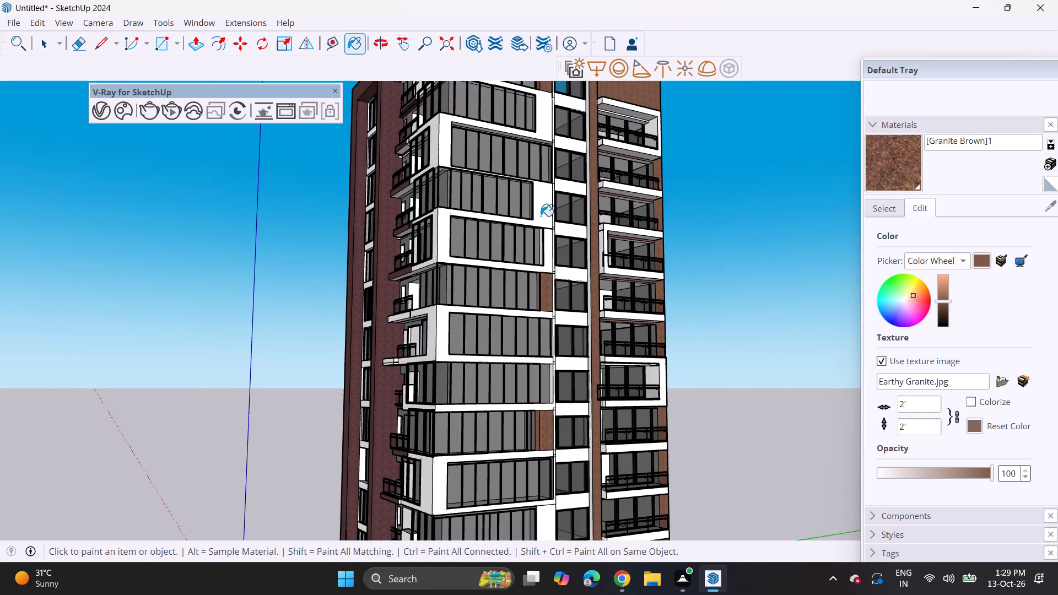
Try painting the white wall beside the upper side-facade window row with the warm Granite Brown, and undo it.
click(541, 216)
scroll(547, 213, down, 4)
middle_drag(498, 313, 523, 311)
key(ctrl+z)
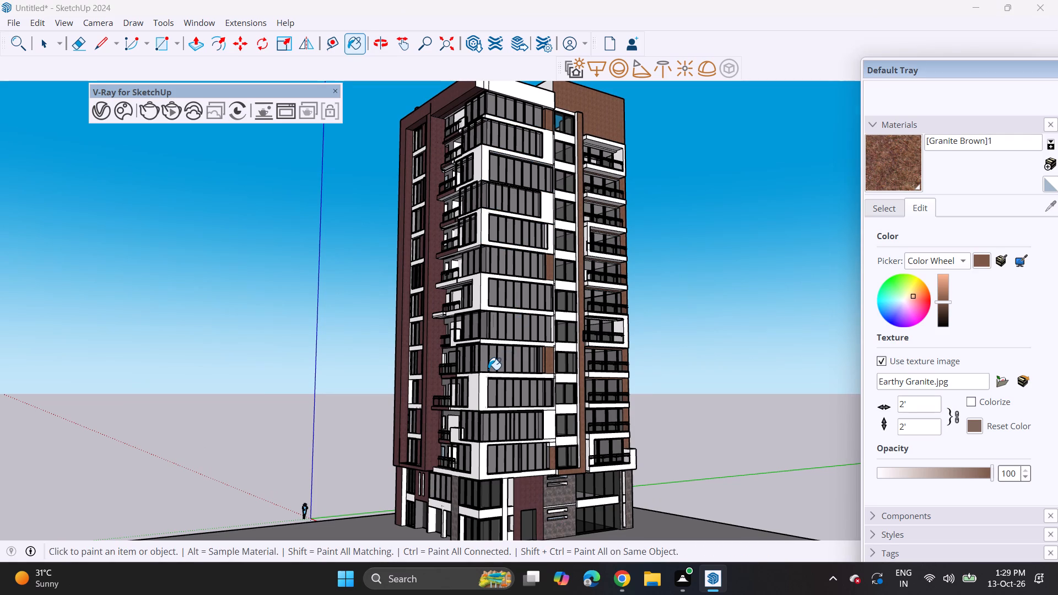
Darken the warm Granite Brown material slightly by lowering its colour brightness.
middle_drag(488, 374, 564, 373)
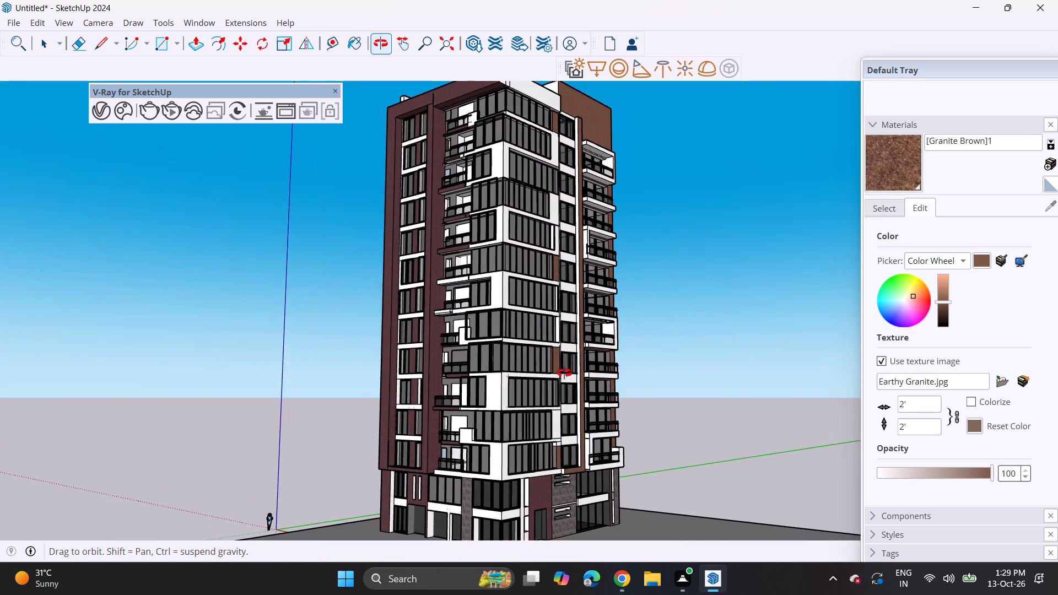
middle_drag(564, 373, 579, 380)
shift+middle_drag(521, 463, 504, 396)
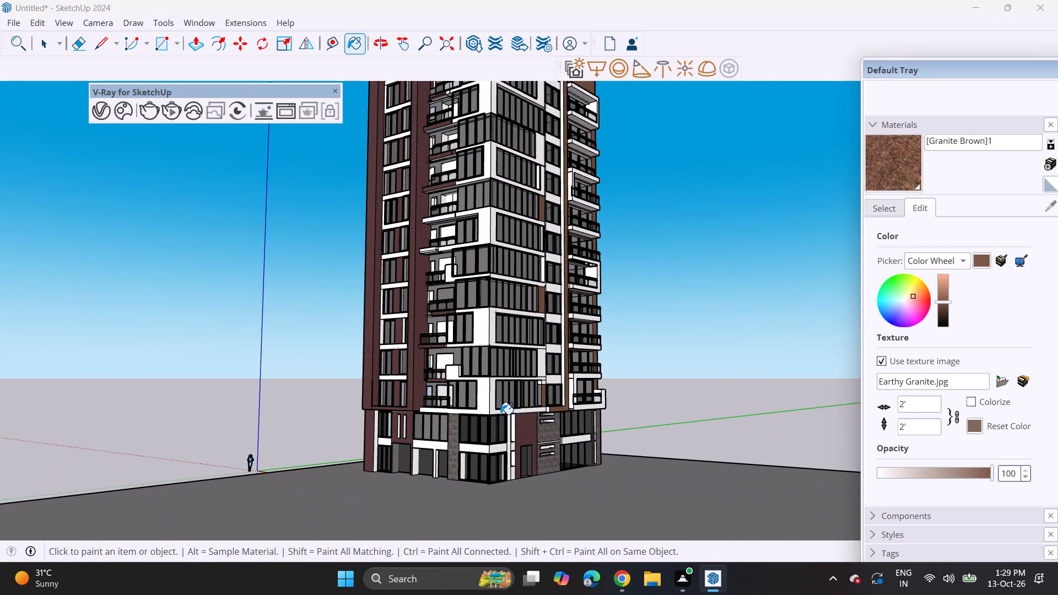
shift+middle_drag(534, 258, 521, 439)
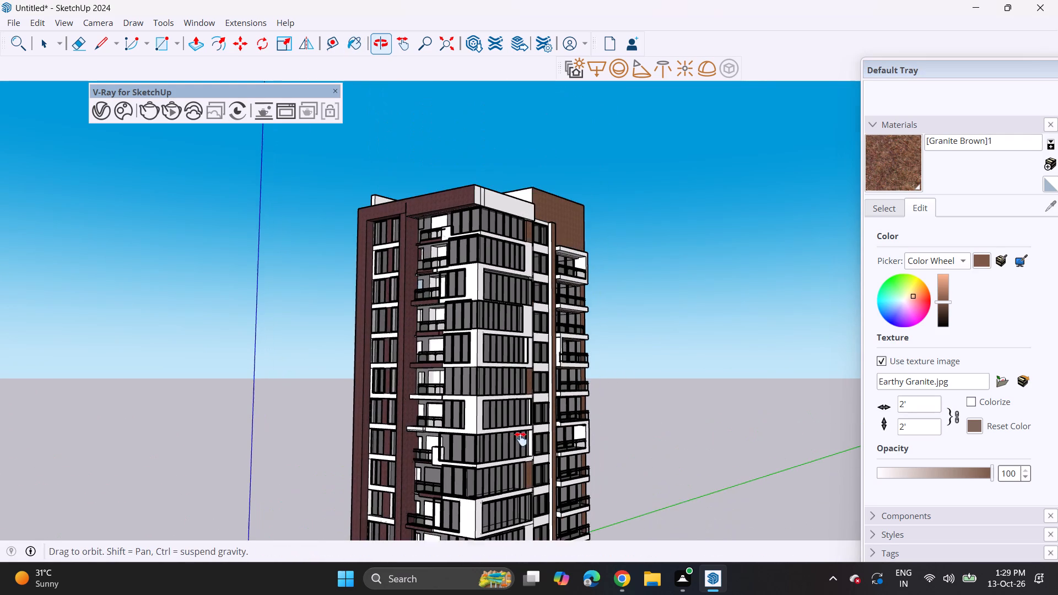
shift+middle_drag(521, 439, 521, 440)
click(887, 207)
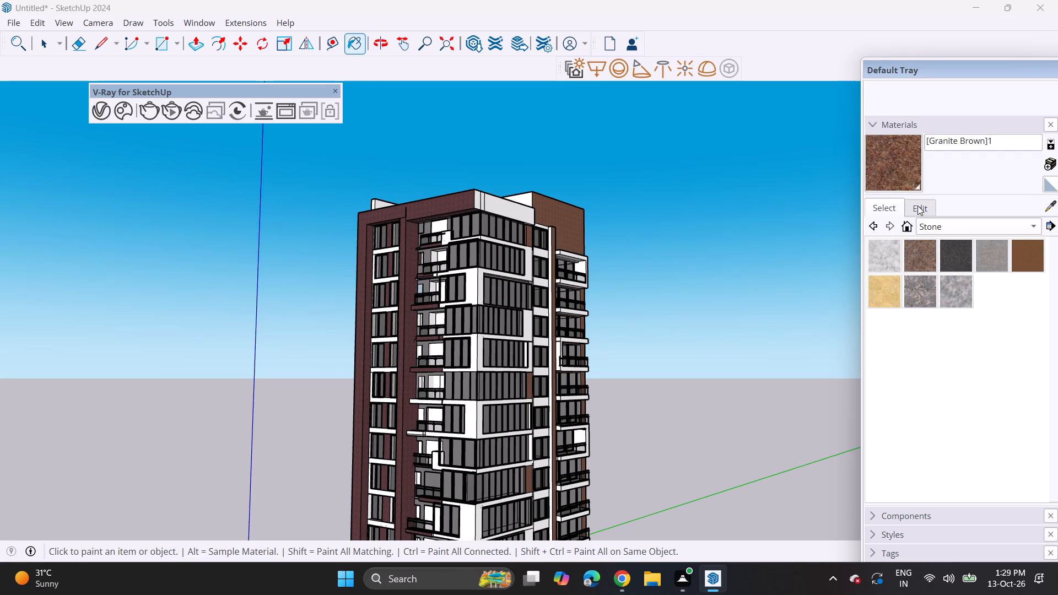
click(917, 205)
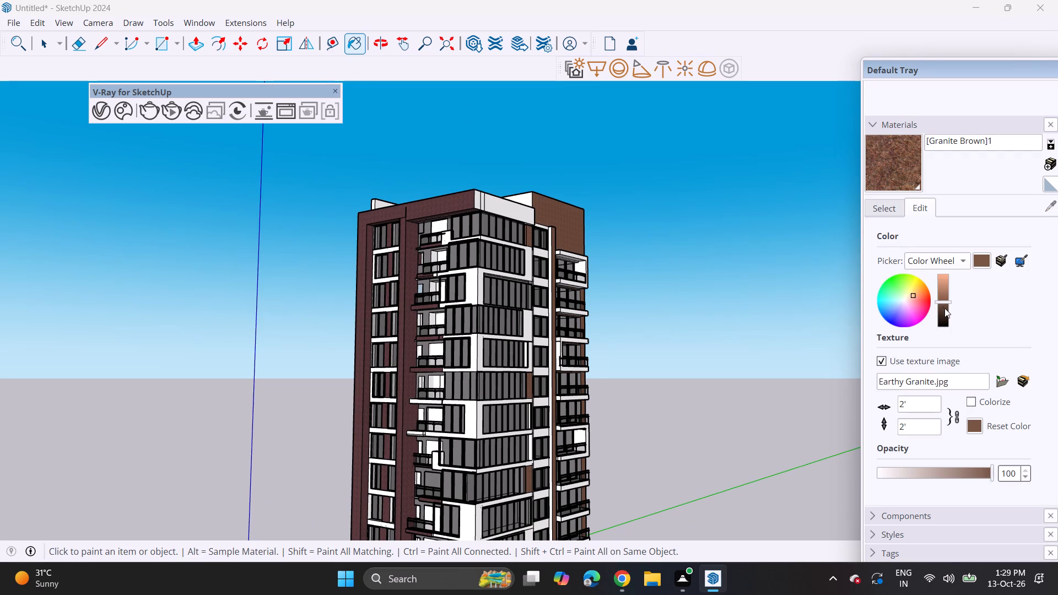
click(945, 307)
shift+middle_drag(661, 396, 647, 313)
scroll(567, 350, down, 2)
middle_drag(565, 385, 559, 306)
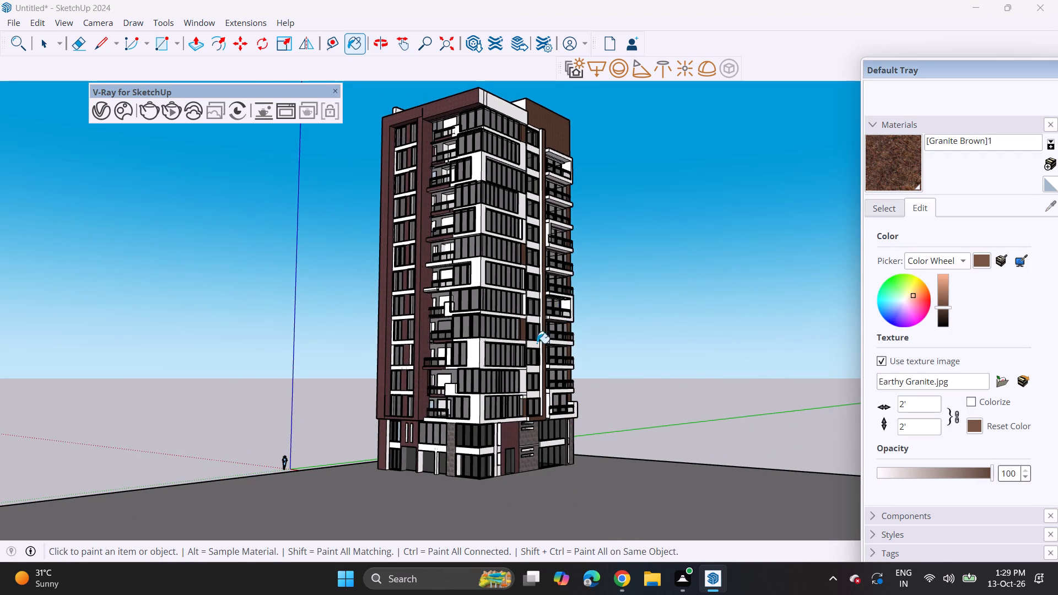
scroll(465, 385, up, 2)
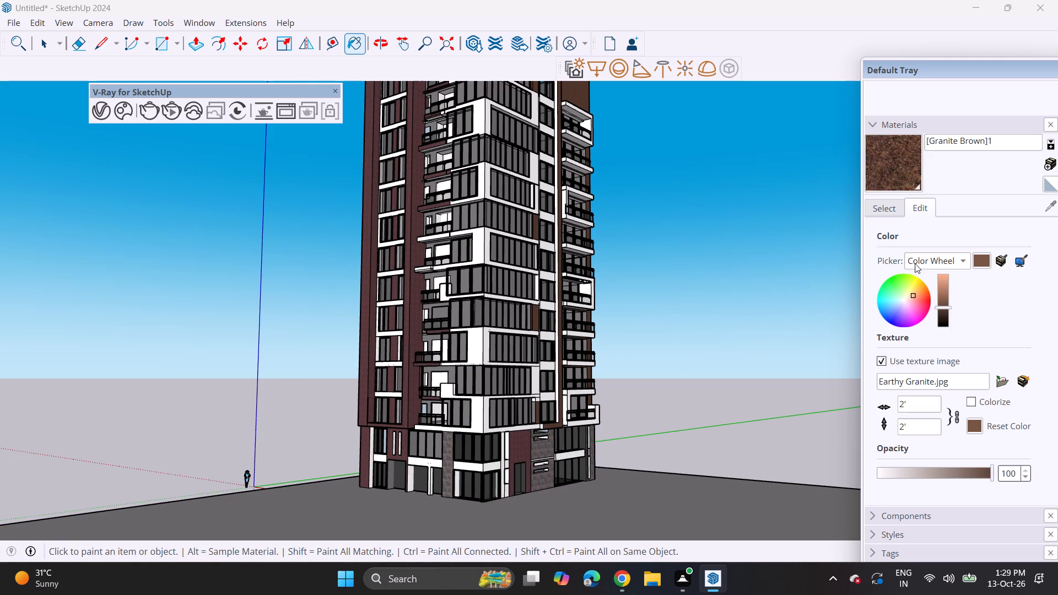
Paint the base's corner bands, the band above the front openings and the slim post below it with Concrete Tile from the Tile collection.
click(886, 202)
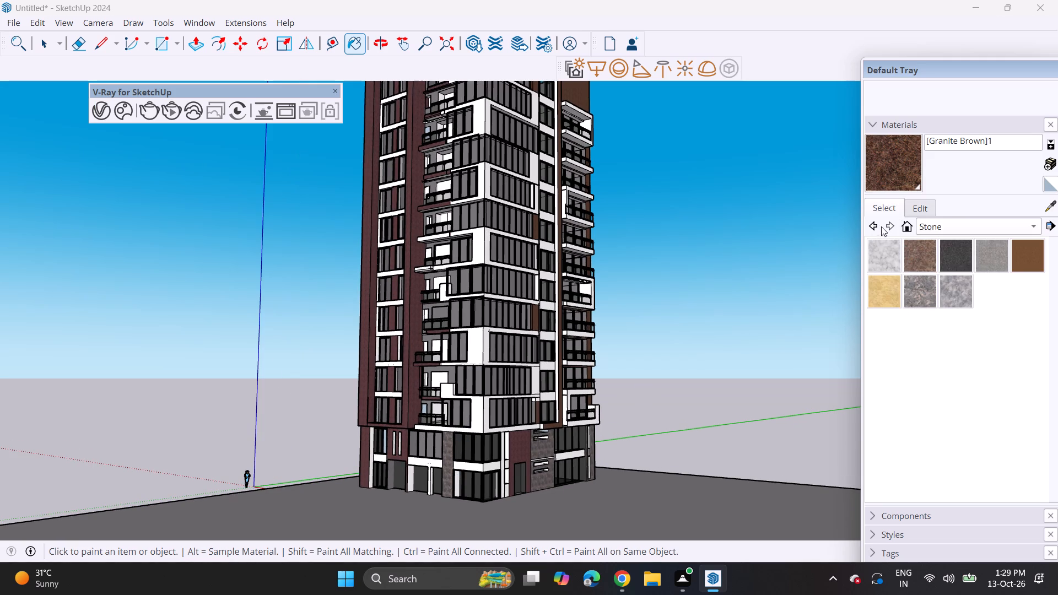
click(937, 226)
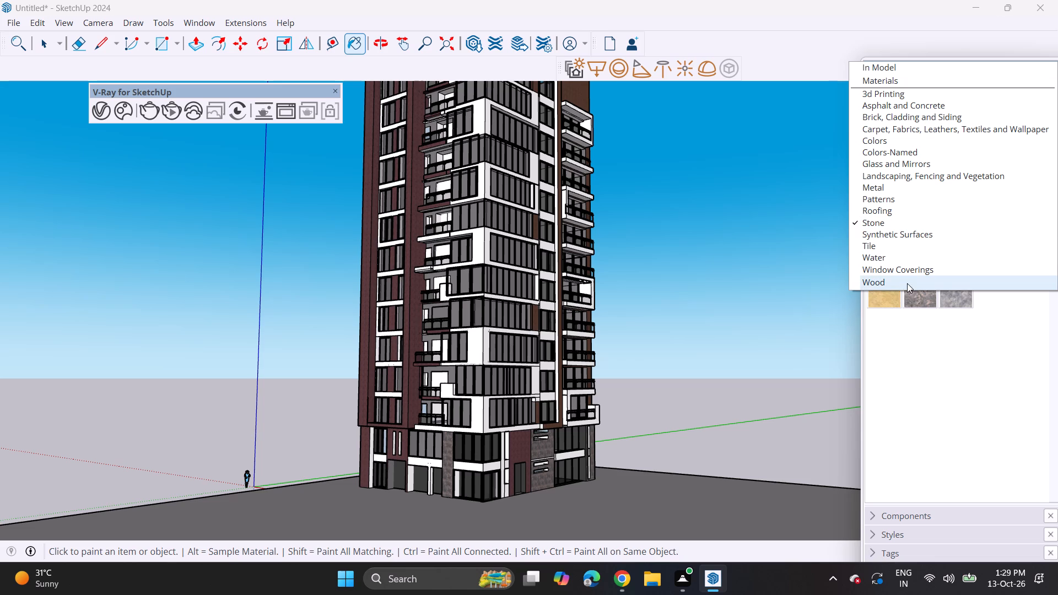
click(907, 218)
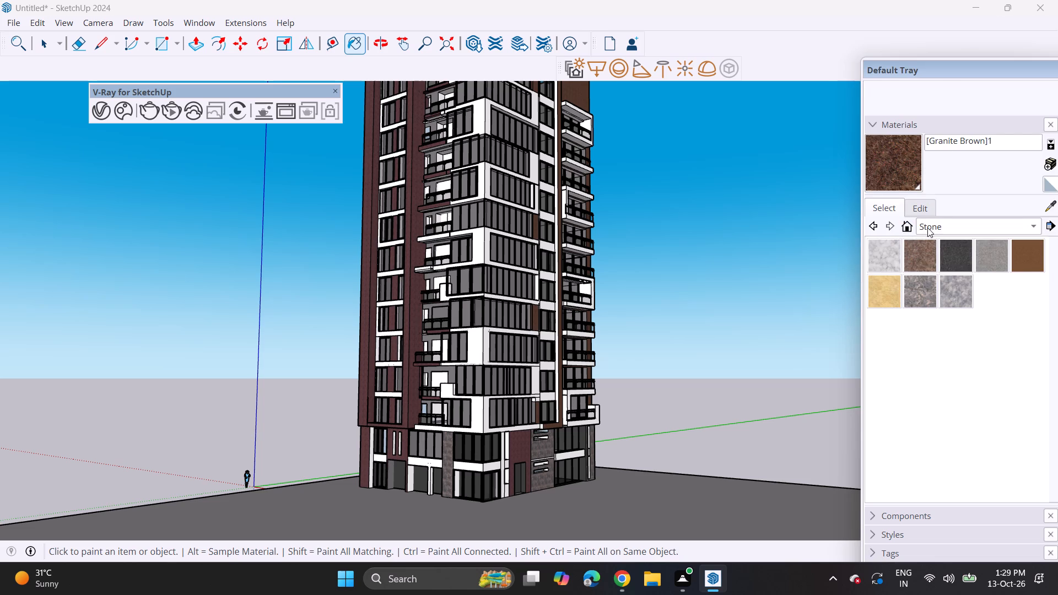
click(927, 228)
click(894, 246)
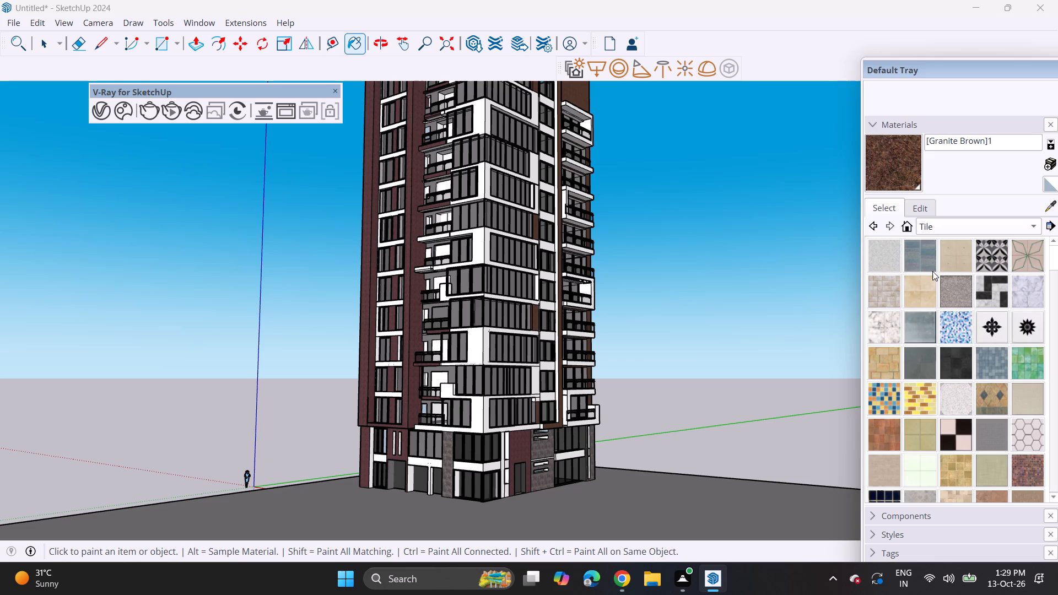
scroll(935, 334, down, 3)
scroll(954, 387, down, 3)
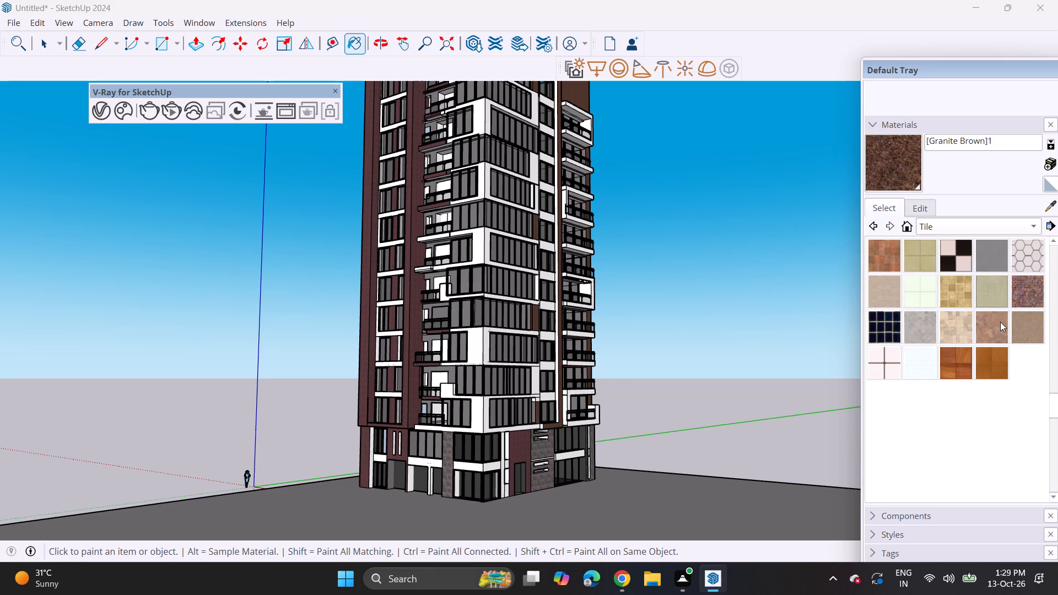
click(1000, 322)
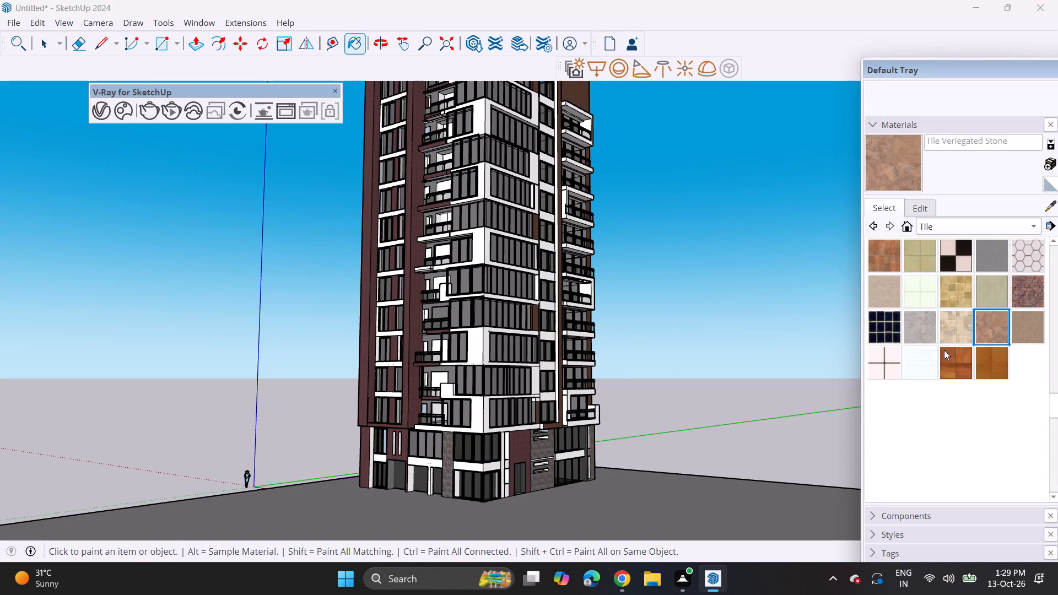
scroll(965, 293, up, 3)
scroll(974, 356, up, 5)
click(951, 250)
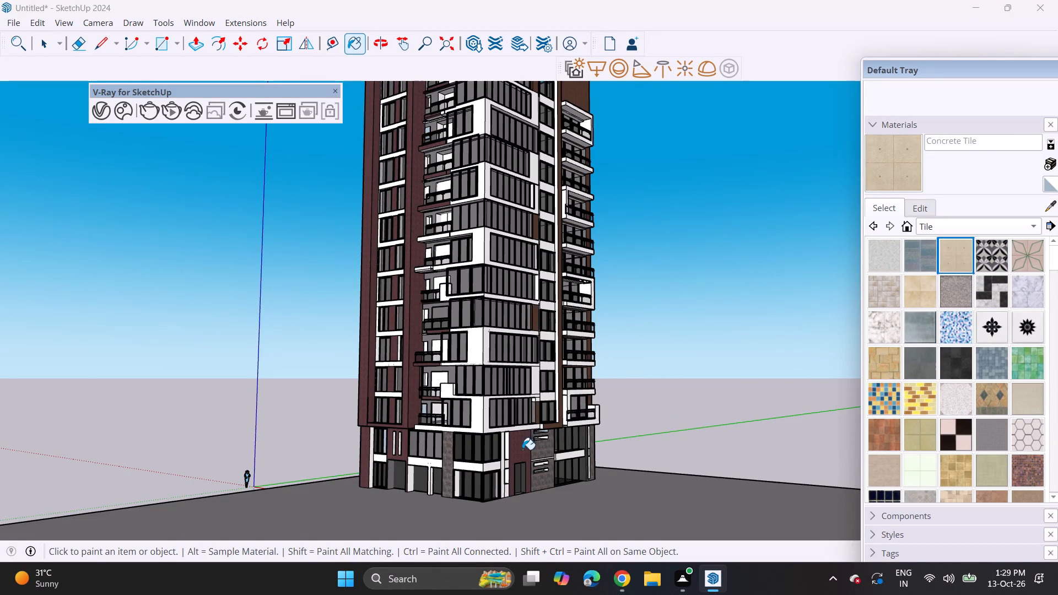
scroll(476, 457, up, 4)
click(474, 476)
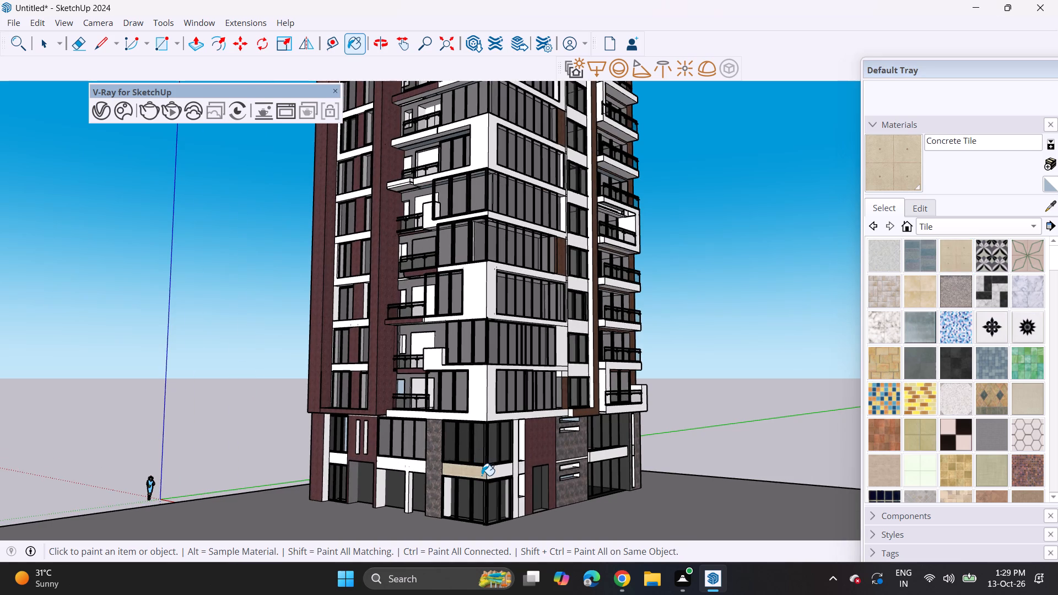
click(498, 477)
click(393, 464)
click(407, 478)
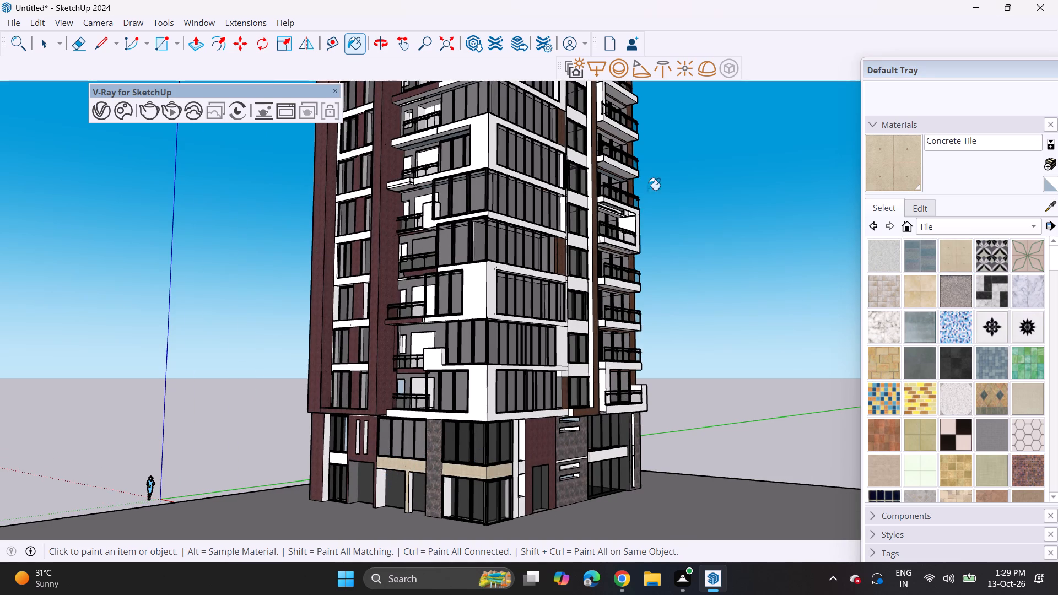
Sample the dark red Granite Brown from the tower's frame and paint the white pier beside the front opening.
click(1047, 211)
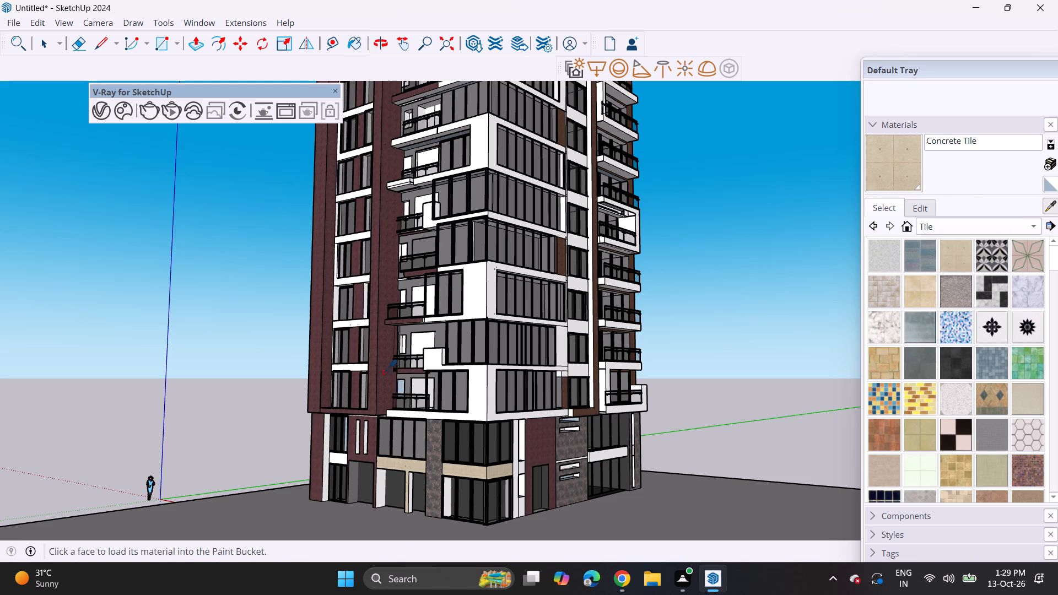
click(384, 372)
click(382, 491)
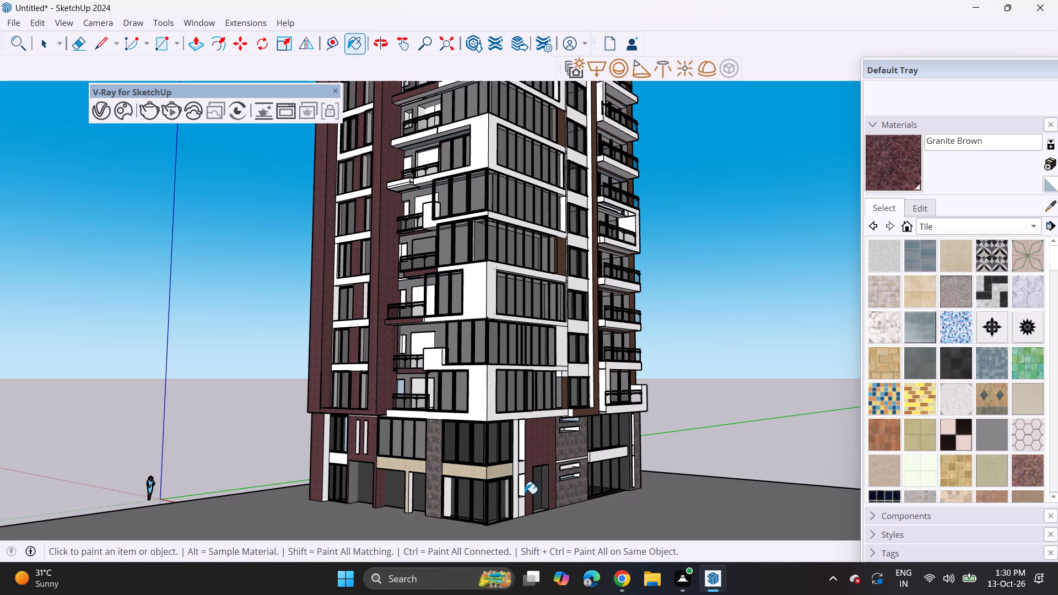
Sample Stone Marble from the slotted base wall and paint the white column beside the corner glazing with it.
scroll(525, 494, up, 9)
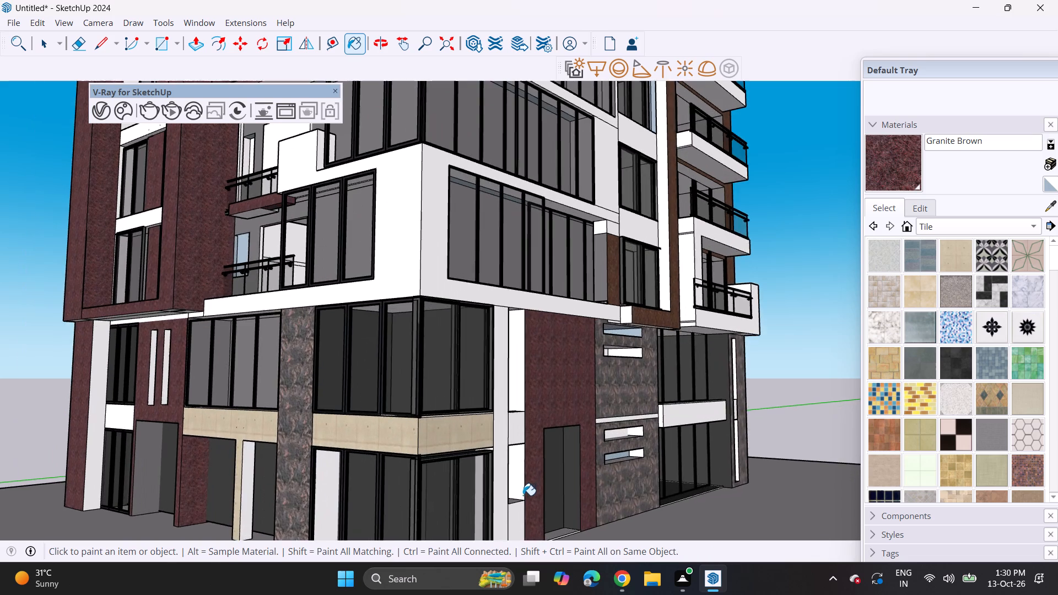
middle_drag(523, 495, 407, 486)
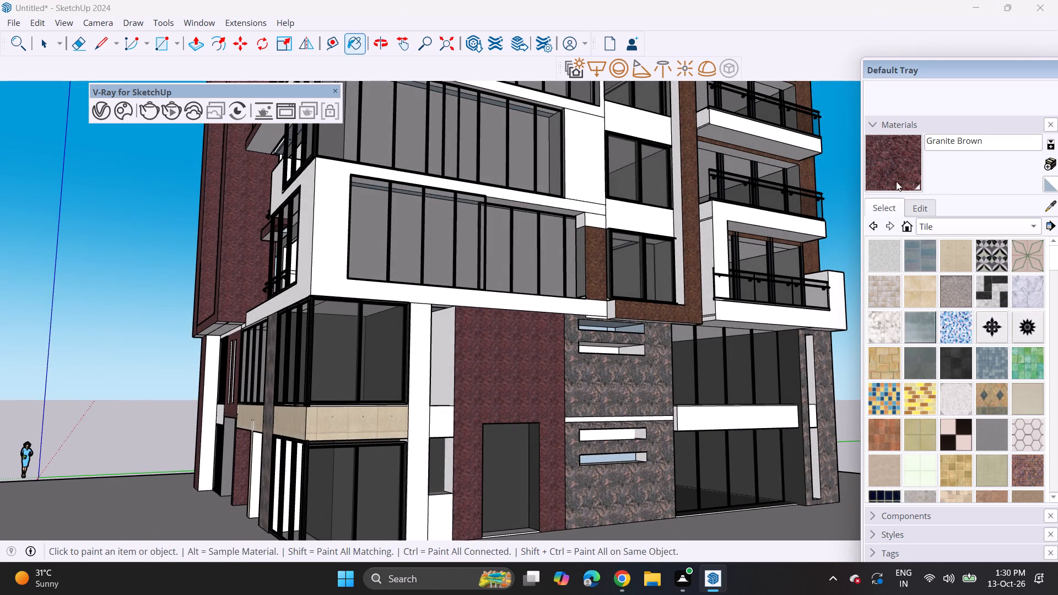
click(1055, 204)
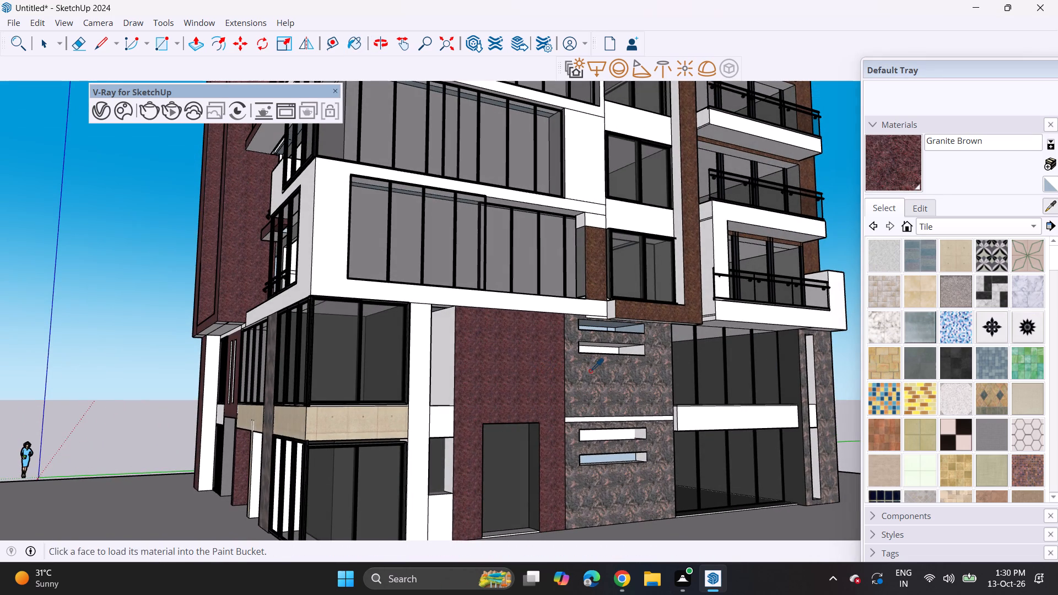
click(590, 371)
click(427, 387)
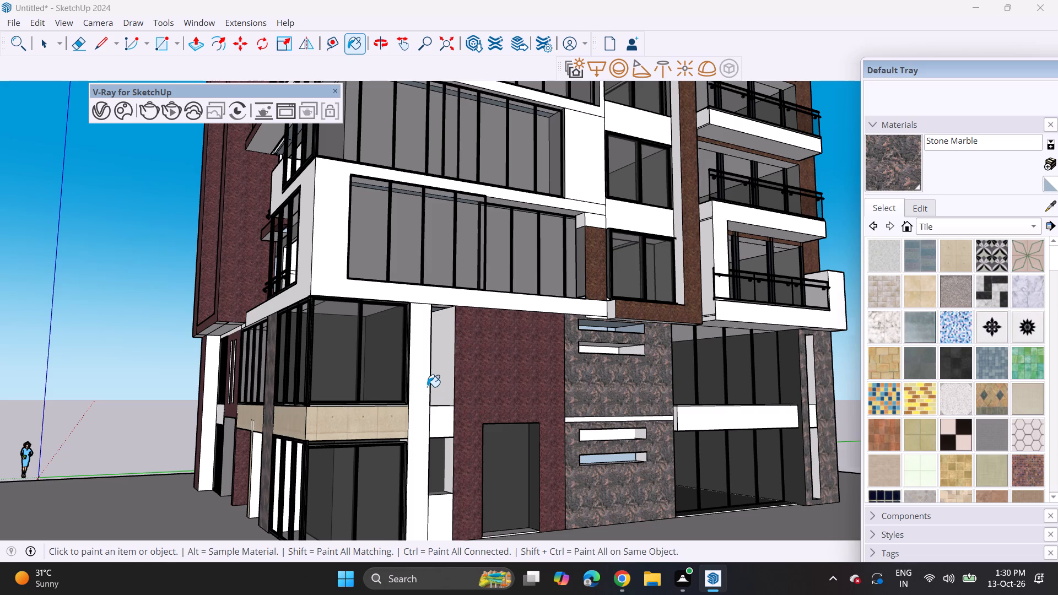
Sample Concrete Tile from the corner band and paint the two recessed white panels between the column and the dark red wall.
click(1048, 208)
drag(308, 424, 325, 427)
click(434, 426)
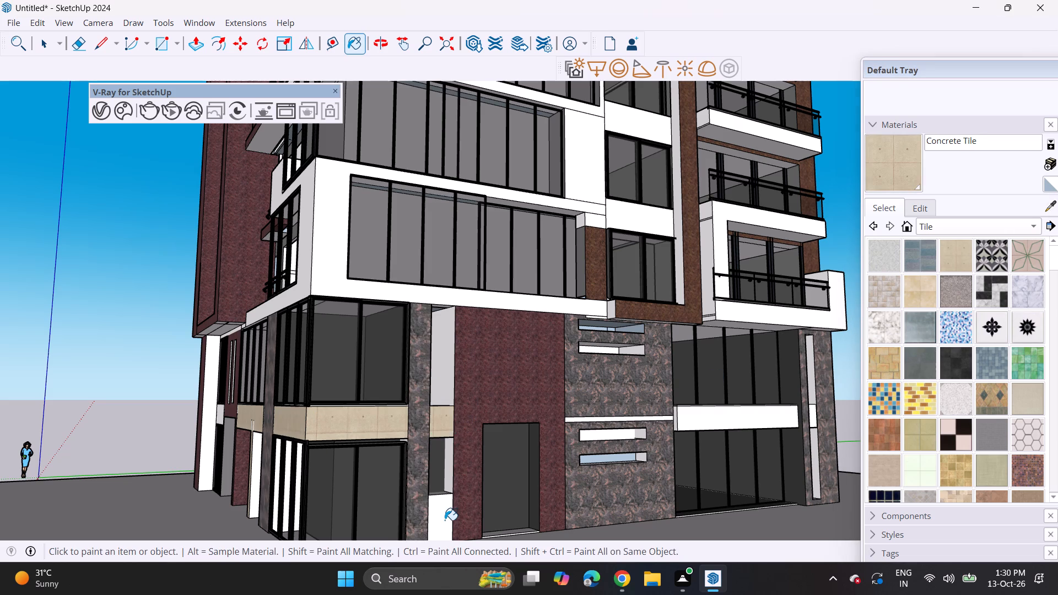
click(445, 522)
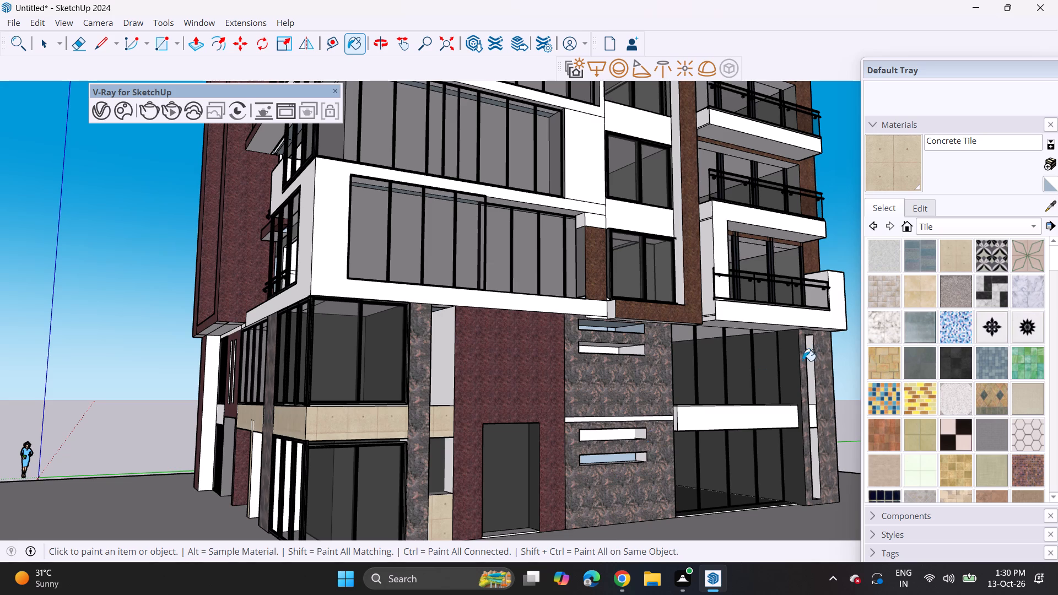
Paint the inner faces of the lower two slots in the Stone Marble wall with Slate Light Tile.
click(959, 353)
click(609, 439)
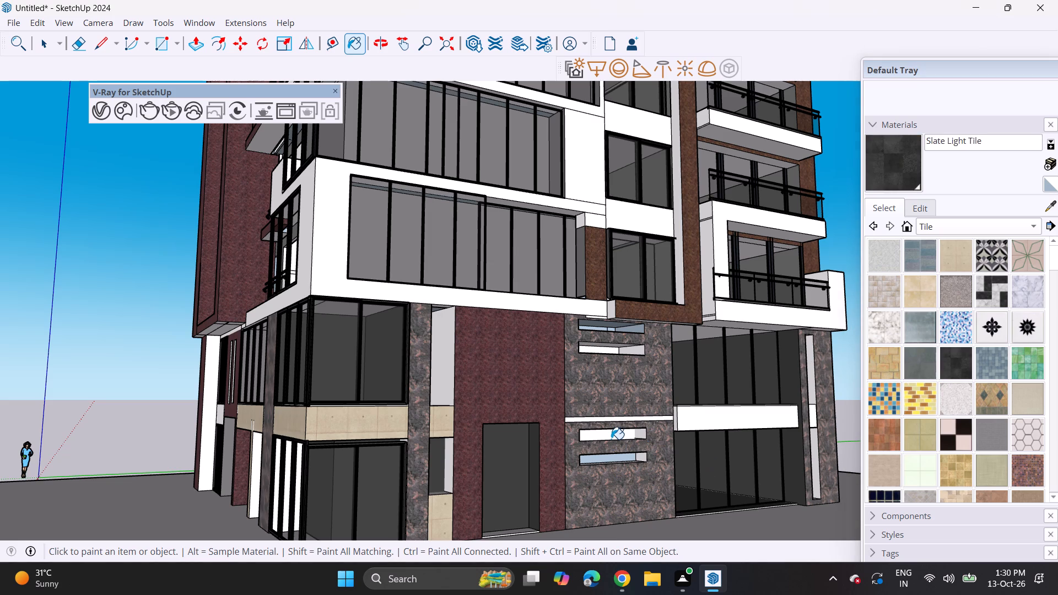
click(619, 429)
click(619, 432)
click(646, 432)
click(643, 433)
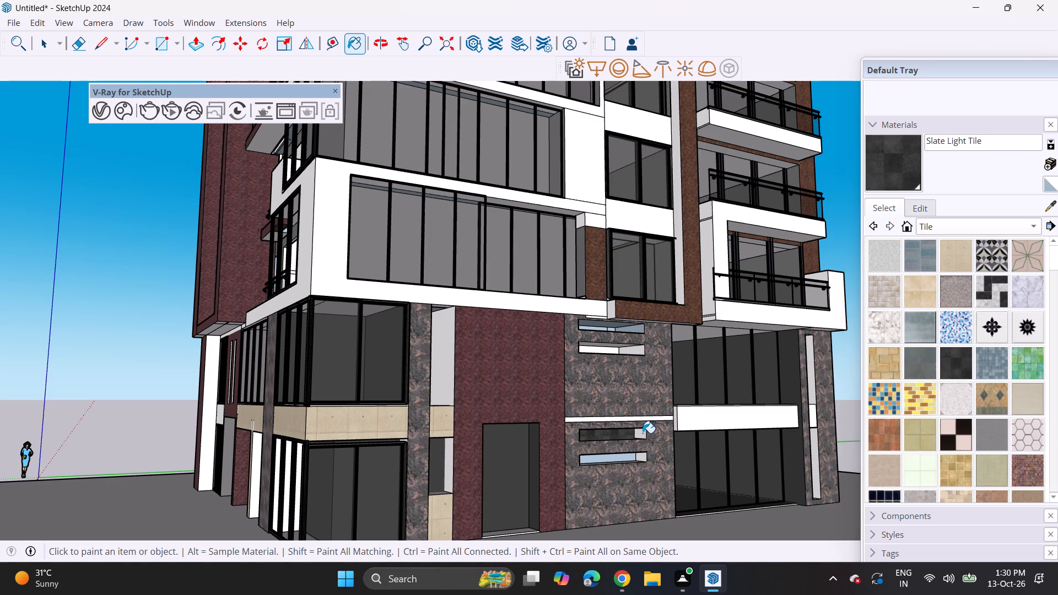
click(643, 458)
click(626, 458)
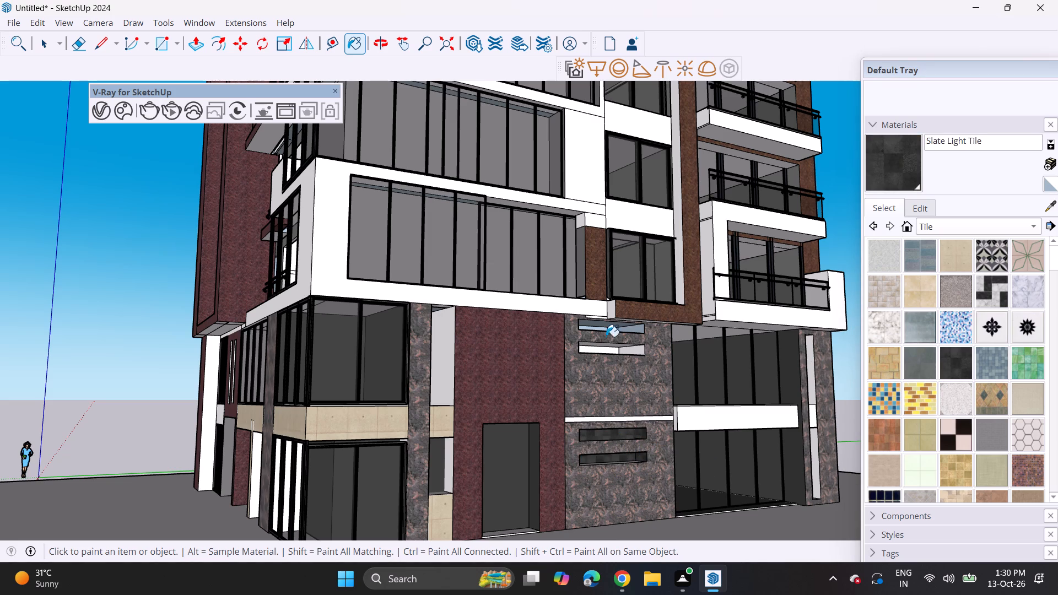
Paint the inner faces of the upper two slots in the Stone Marble wall with Slate Light Tile.
click(609, 353)
click(625, 351)
click(631, 327)
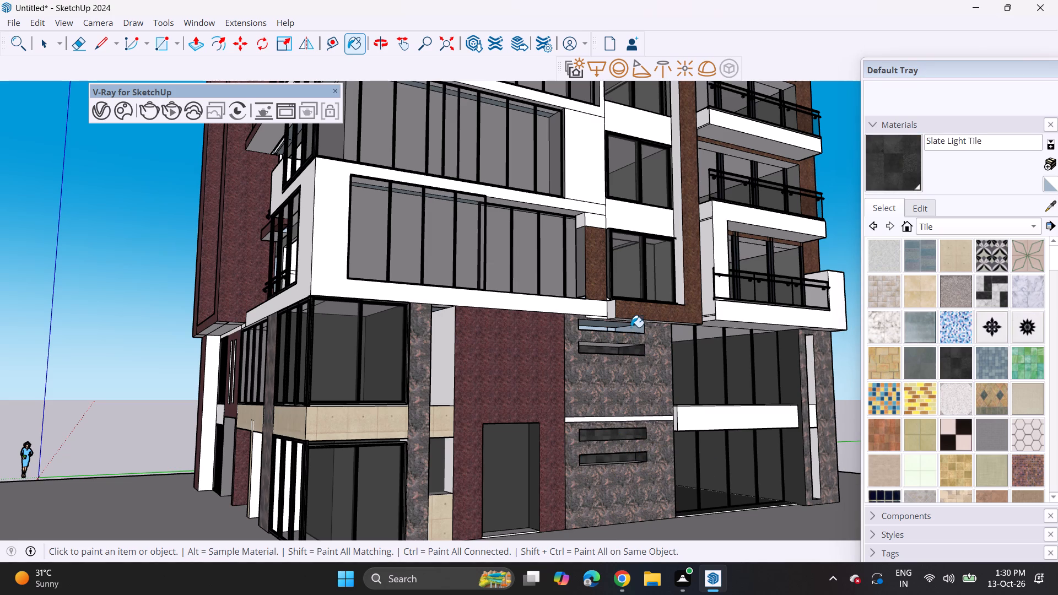
click(610, 326)
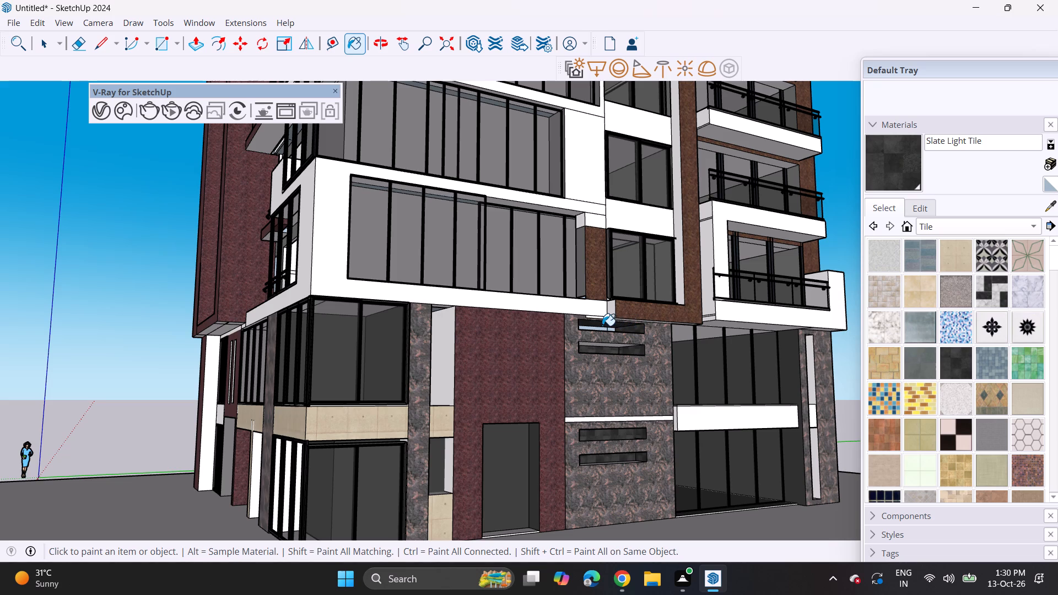
click(602, 326)
click(602, 327)
click(610, 329)
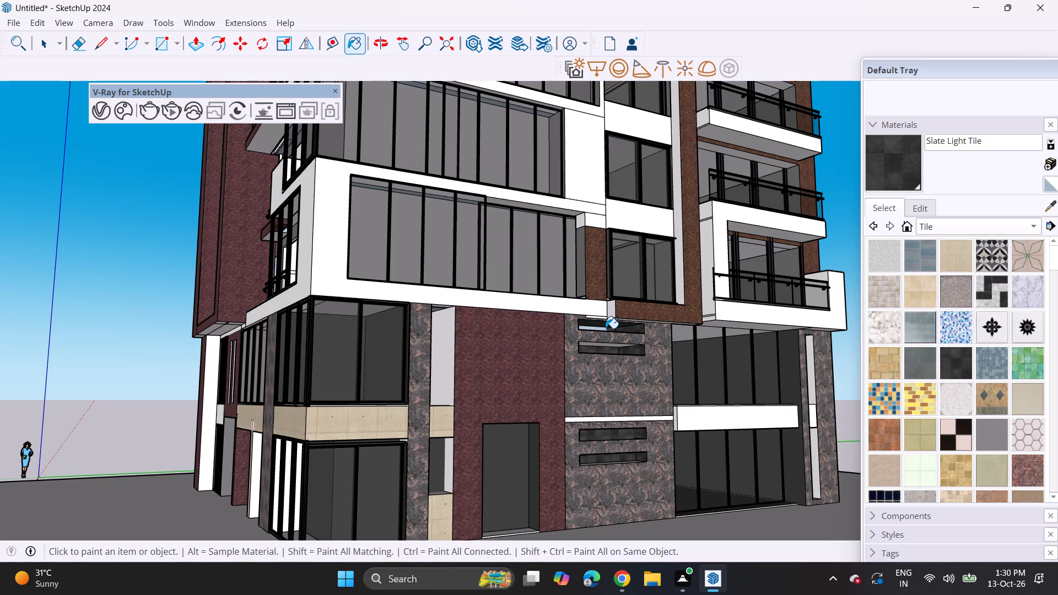
click(604, 328)
click(593, 325)
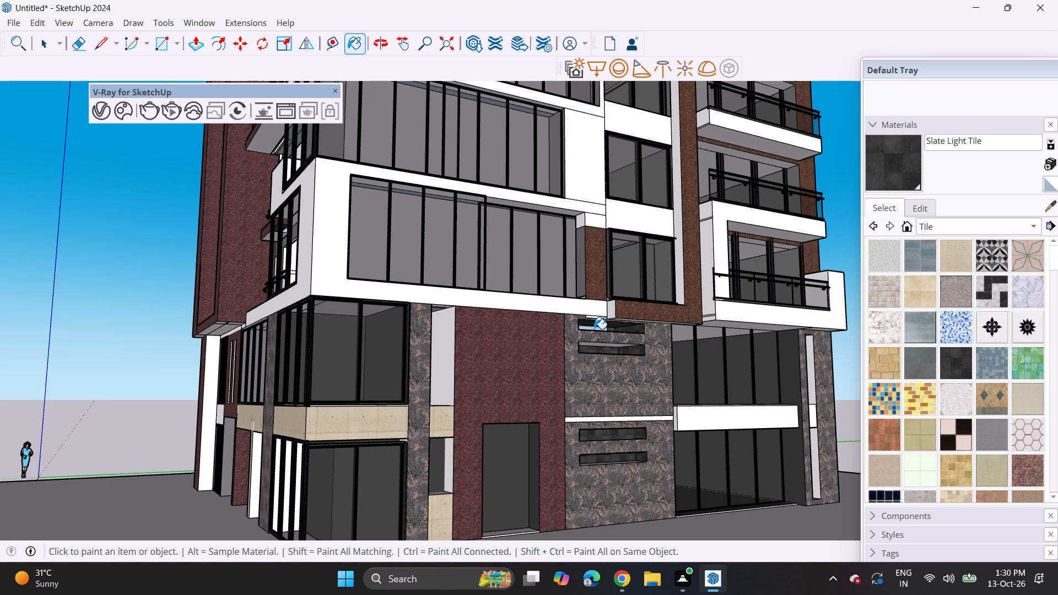
click(597, 326)
scroll(592, 327, up, 6)
click(583, 330)
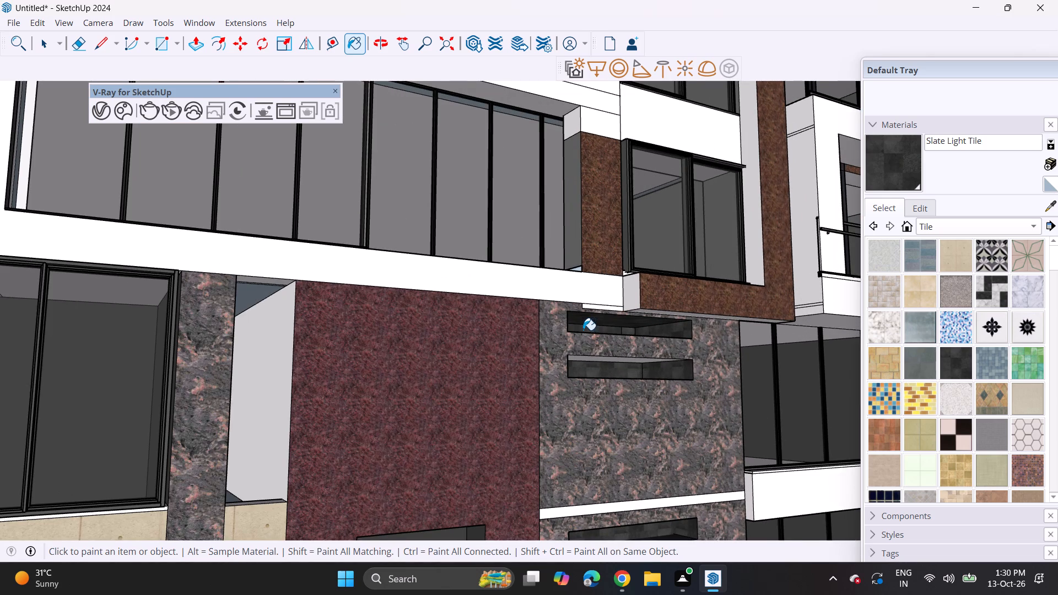
Sample Concrete Tile from the corner band and paint the white band between the glazing beside the slotted wall.
scroll(583, 330, down, 13)
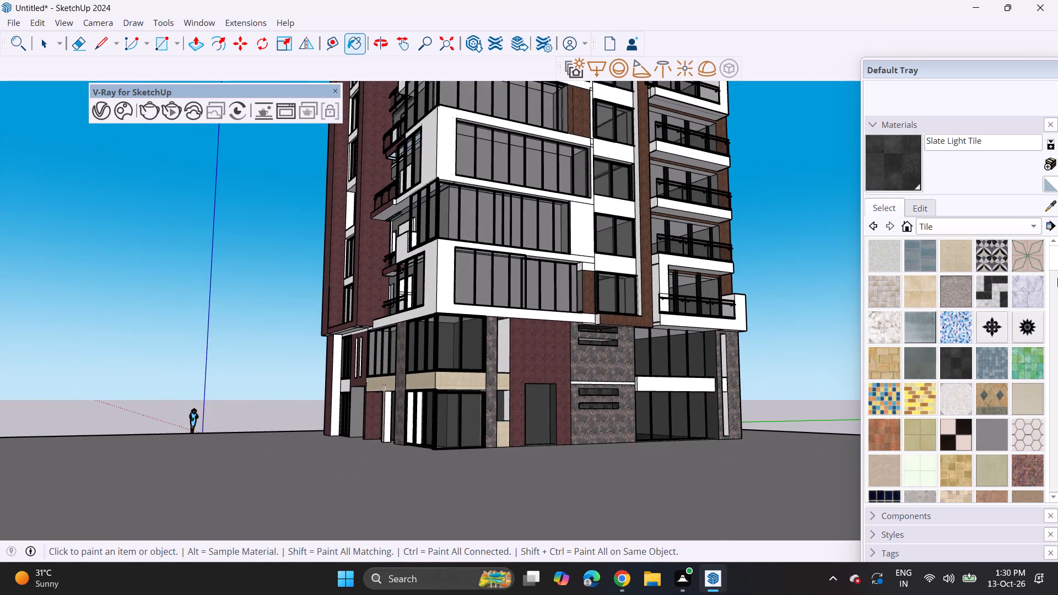
click(1051, 204)
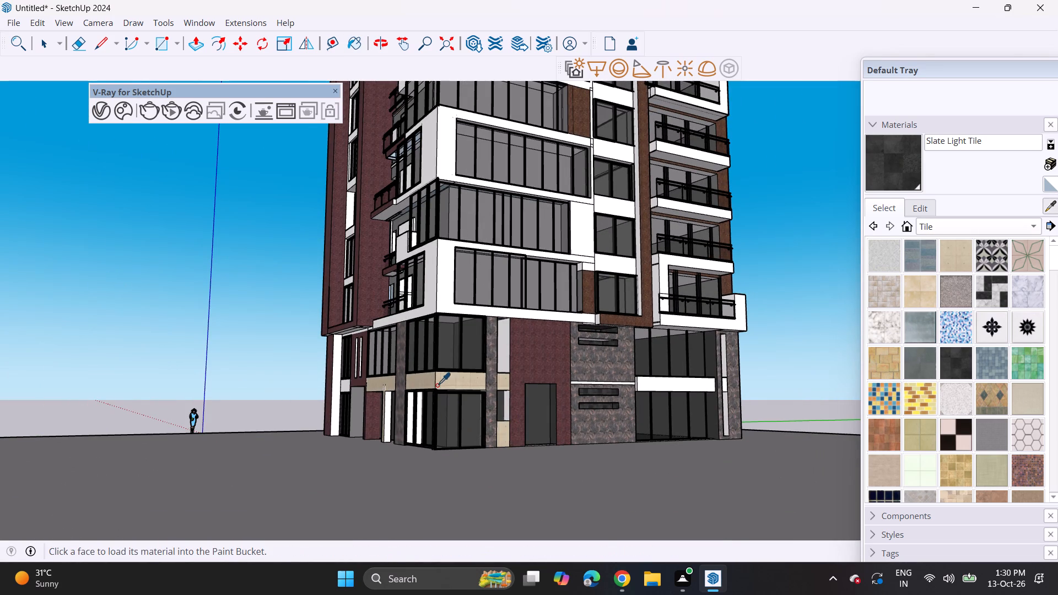
click(465, 381)
click(656, 382)
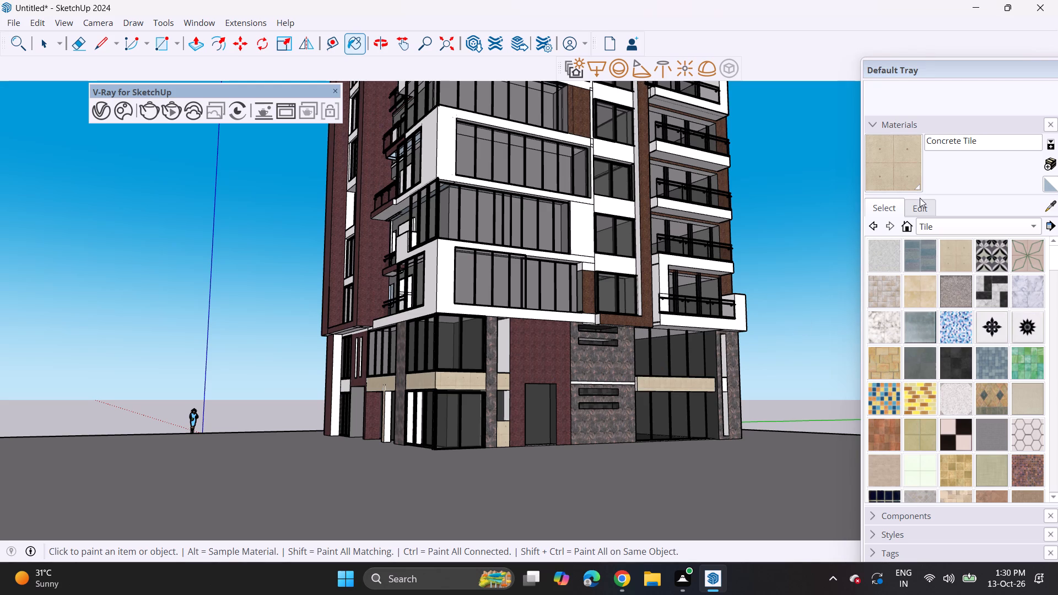
Darken the colour of the Concrete Tile material.
drag(919, 197, 925, 213)
click(948, 293)
click(946, 293)
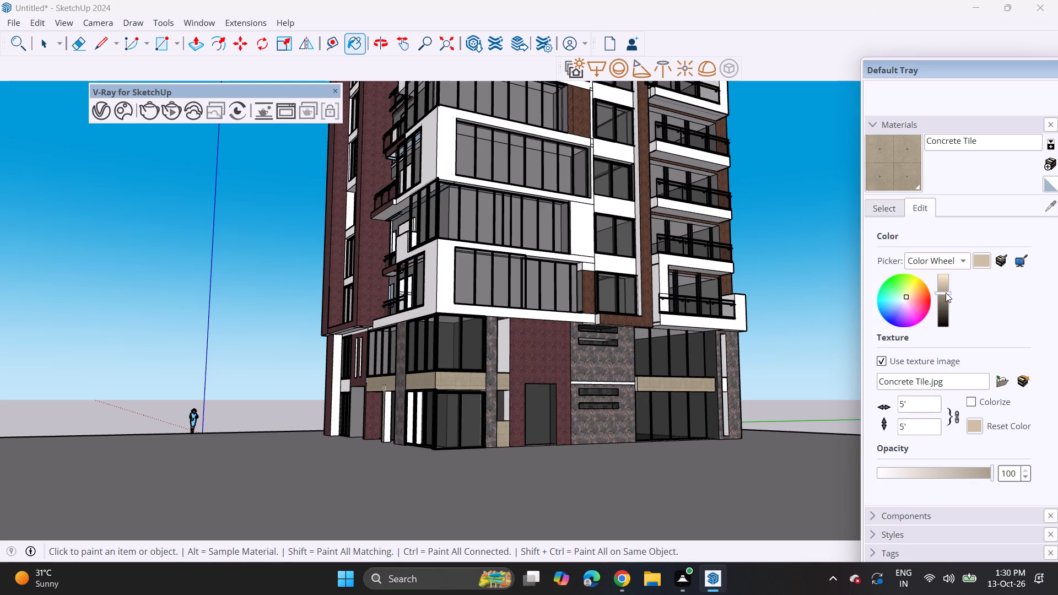
click(943, 294)
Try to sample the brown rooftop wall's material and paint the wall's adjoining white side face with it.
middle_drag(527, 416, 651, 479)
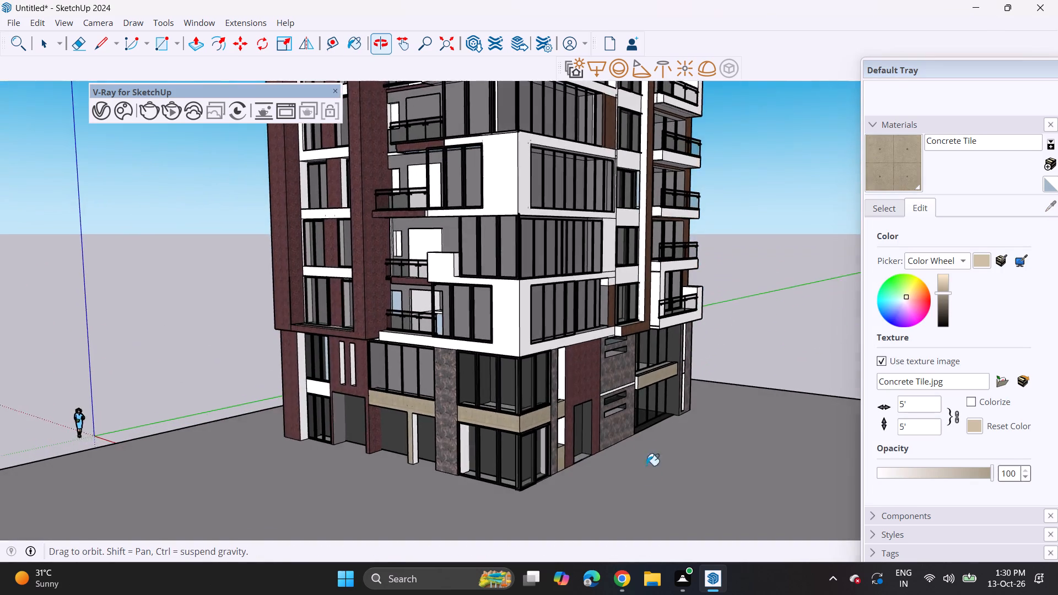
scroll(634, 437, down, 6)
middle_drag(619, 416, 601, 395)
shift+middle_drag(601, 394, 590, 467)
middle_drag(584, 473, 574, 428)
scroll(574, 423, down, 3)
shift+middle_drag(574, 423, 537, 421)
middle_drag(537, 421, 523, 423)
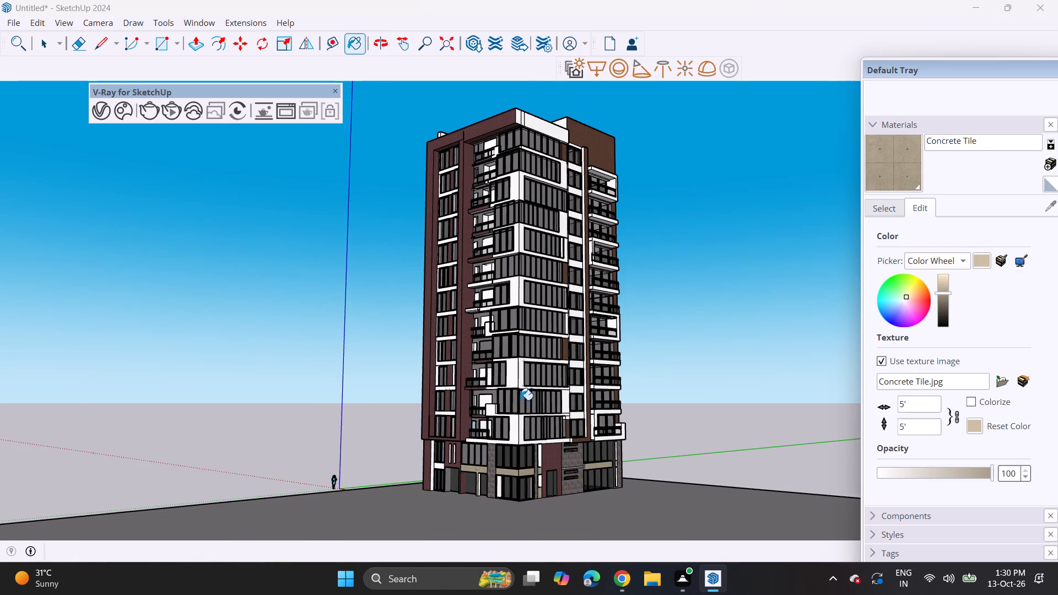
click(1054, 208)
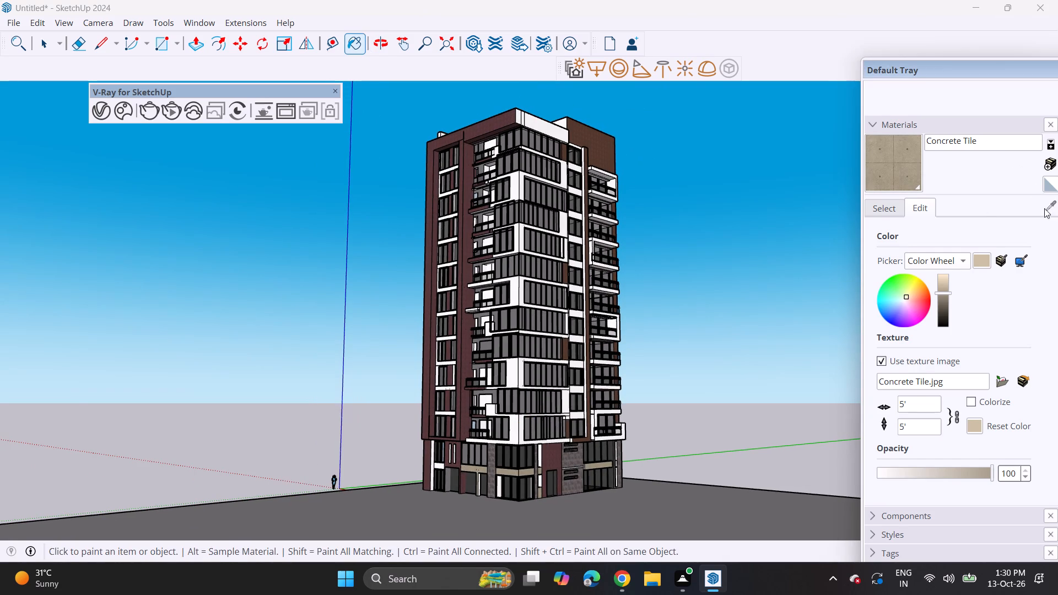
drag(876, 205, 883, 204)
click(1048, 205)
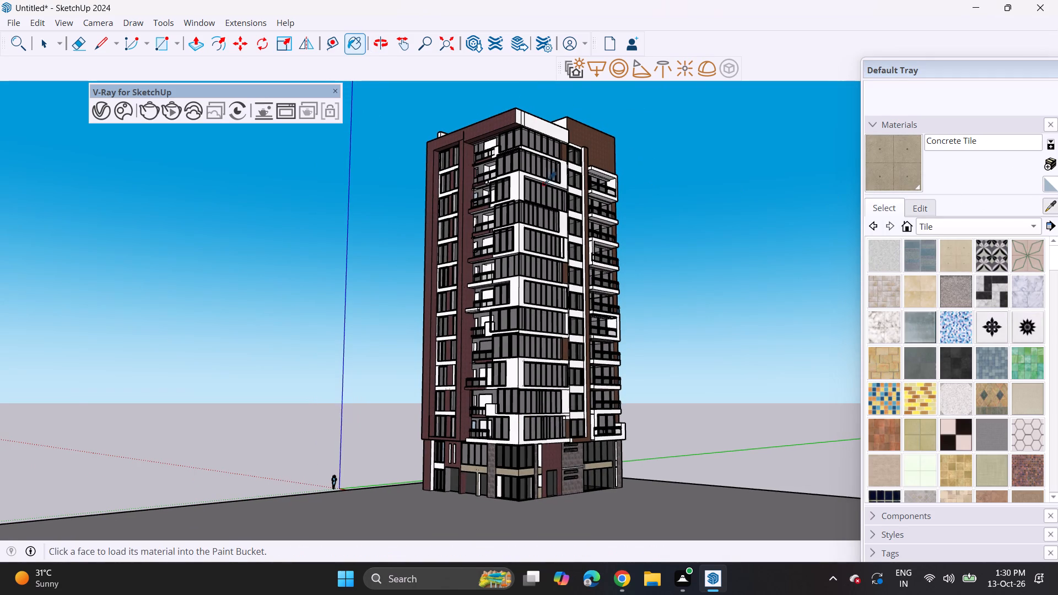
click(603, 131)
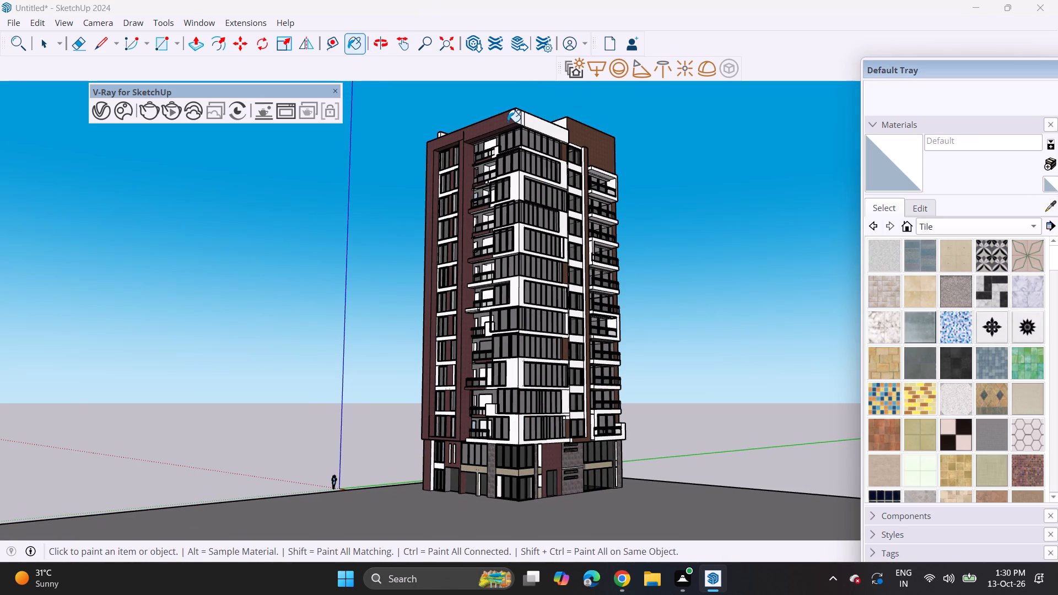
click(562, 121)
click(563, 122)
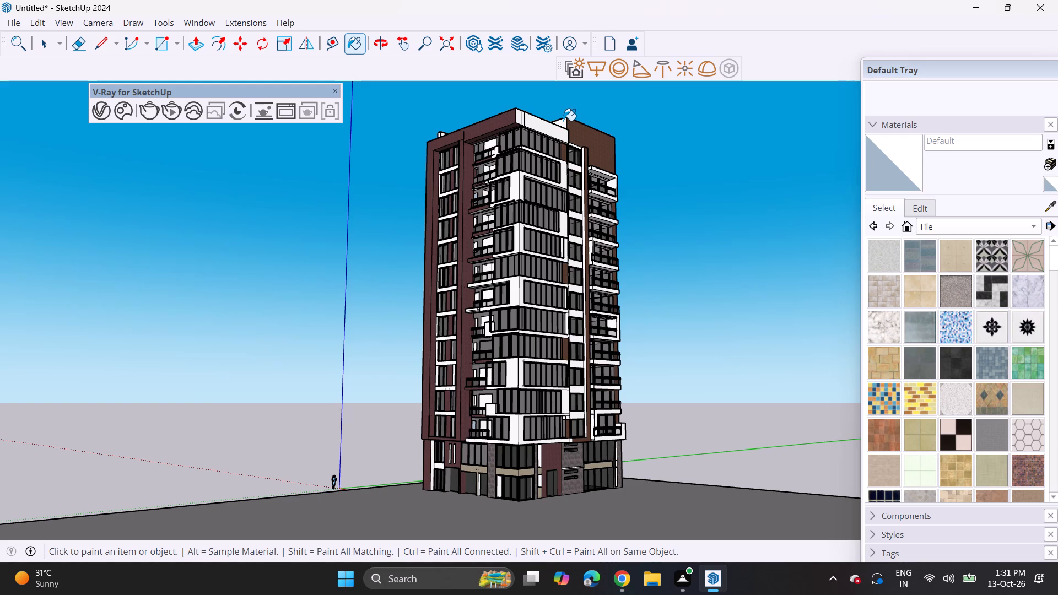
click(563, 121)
Sample Granite Brown from the rooftop wall and paint its white side face, the strip above the top window and the vertical fin's side.
scroll(569, 125, up, 10)
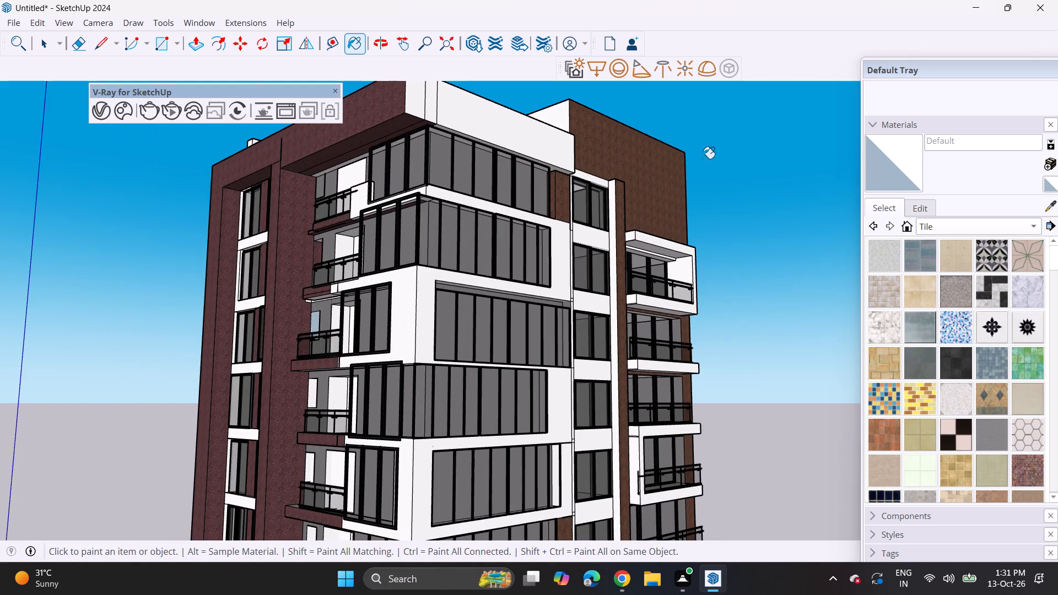
click(1050, 209)
click(655, 155)
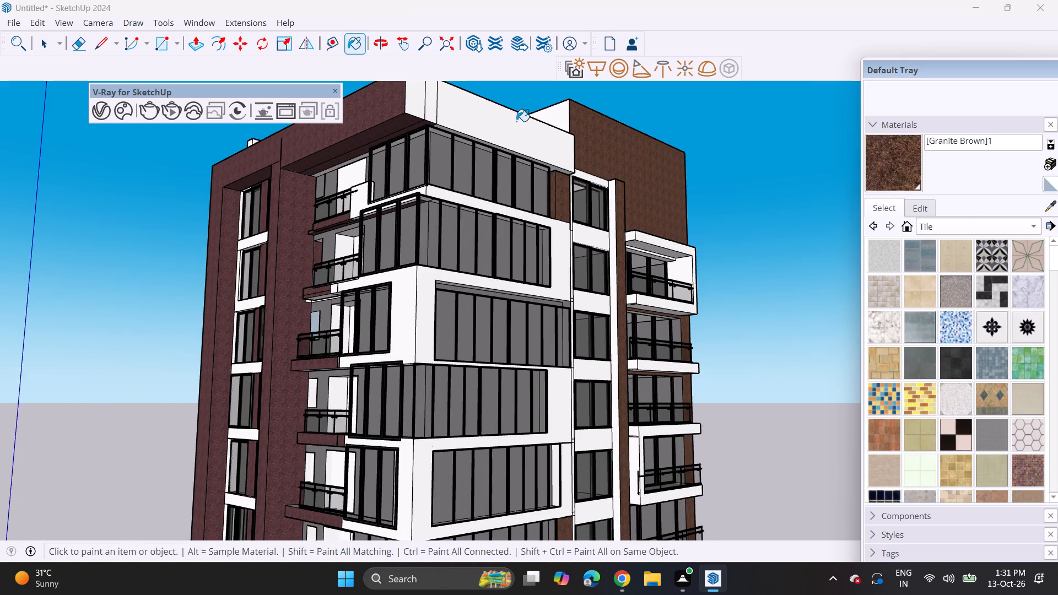
click(566, 110)
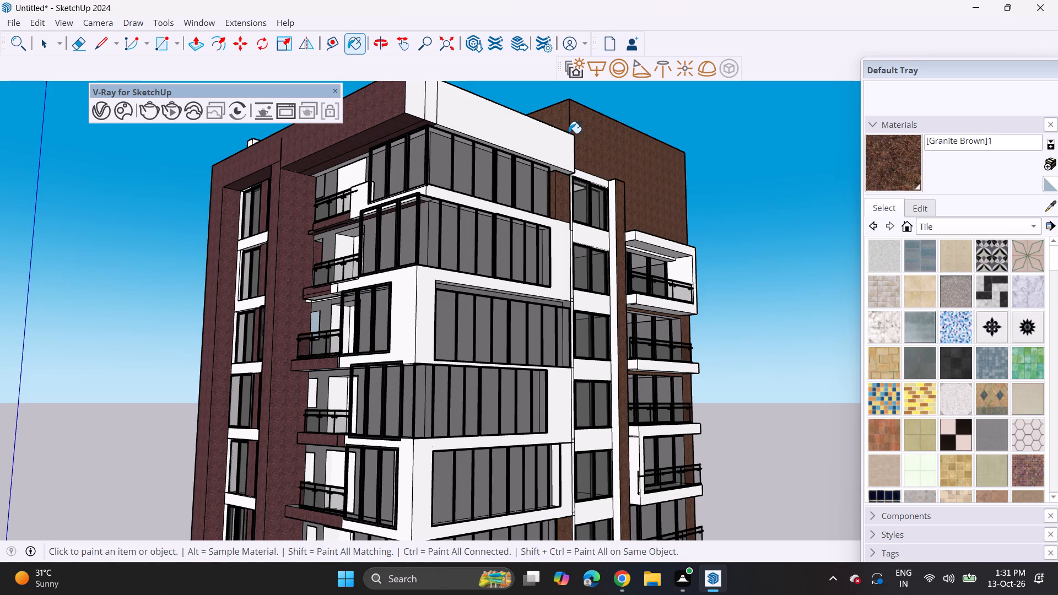
scroll(570, 139, up, 1)
click(589, 183)
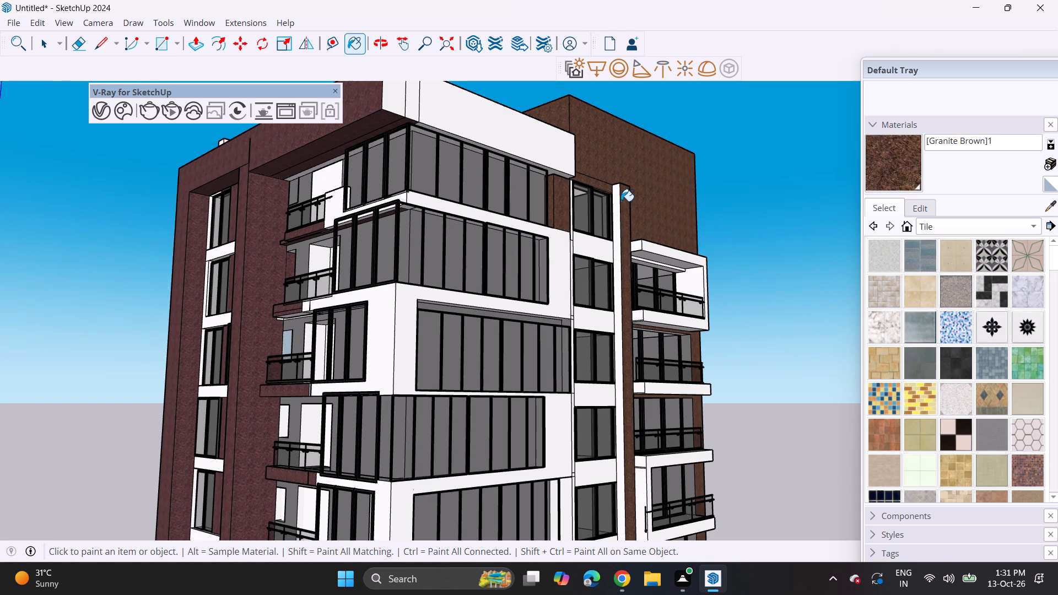
click(618, 210)
Paint the front frame and the exposed slab ends of the topmost framed balcony with Granite Brown.
scroll(617, 213, down, 3)
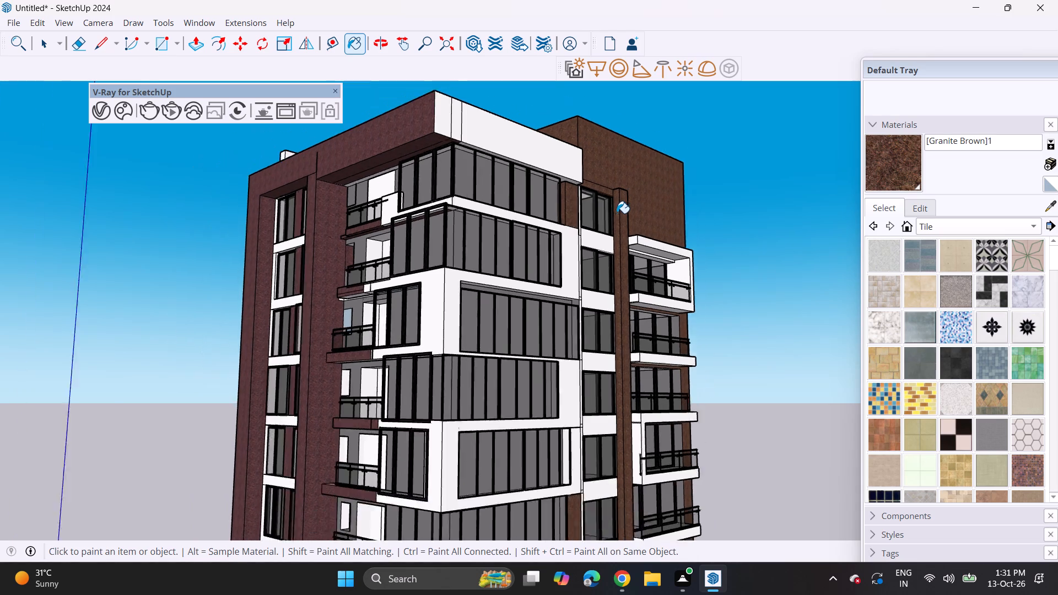
scroll(617, 213, down, 6)
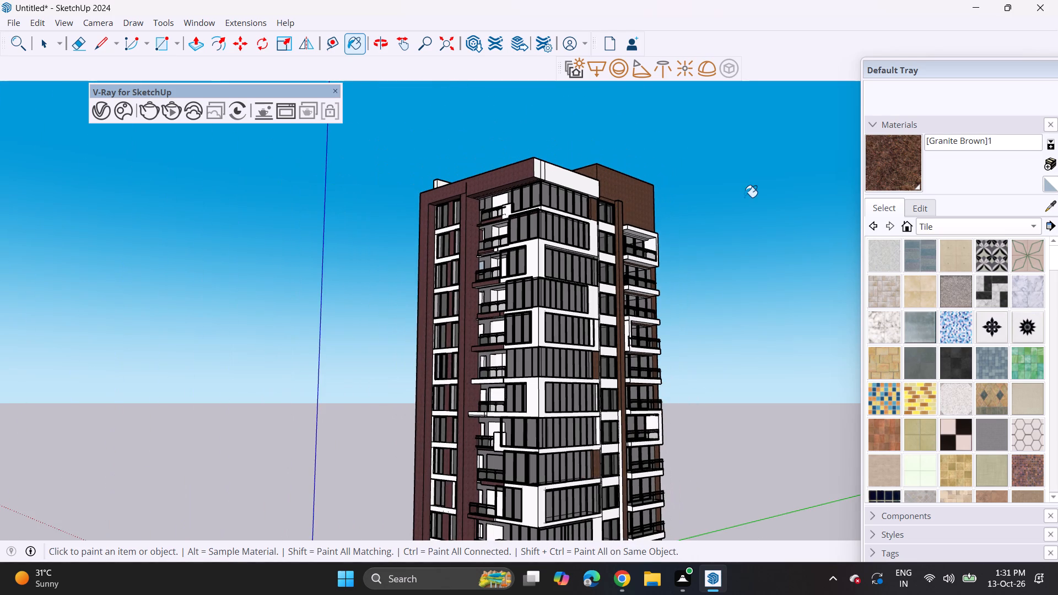
scroll(675, 219, up, 10)
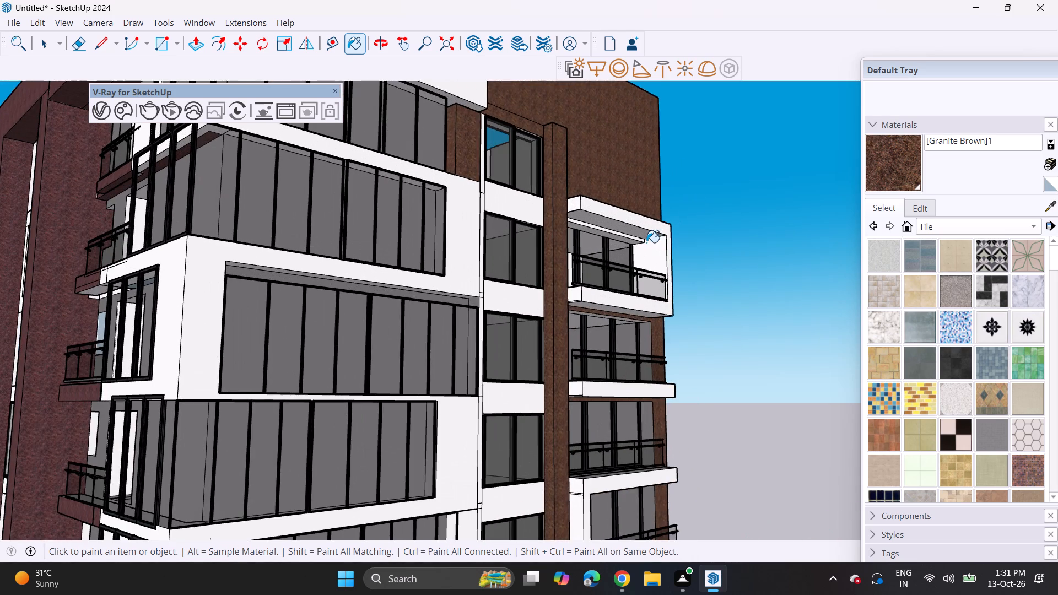
scroll(646, 242, up, 3)
click(640, 215)
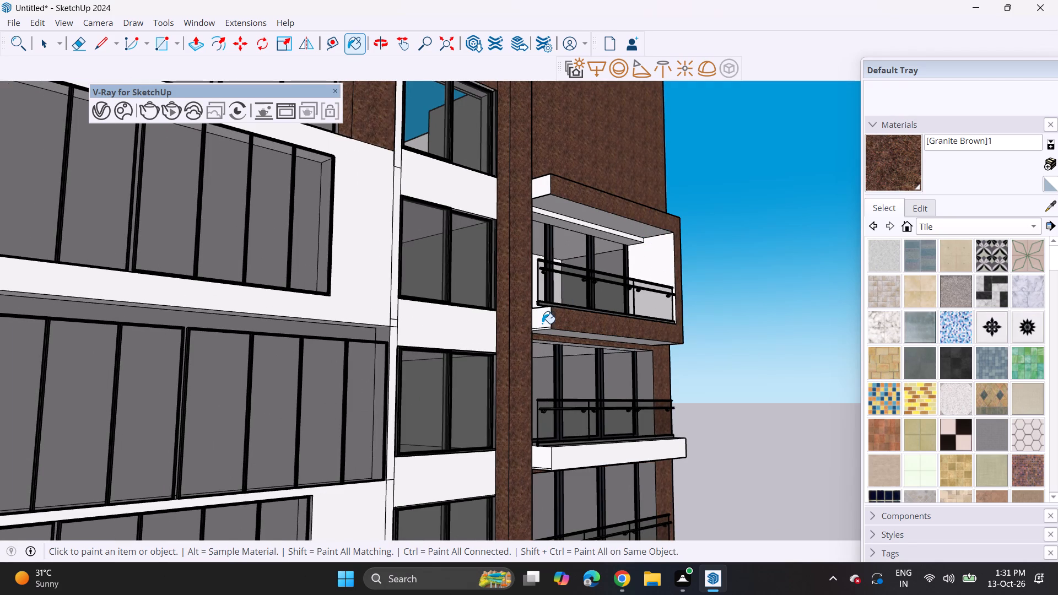
drag(542, 323, 546, 312)
click(535, 192)
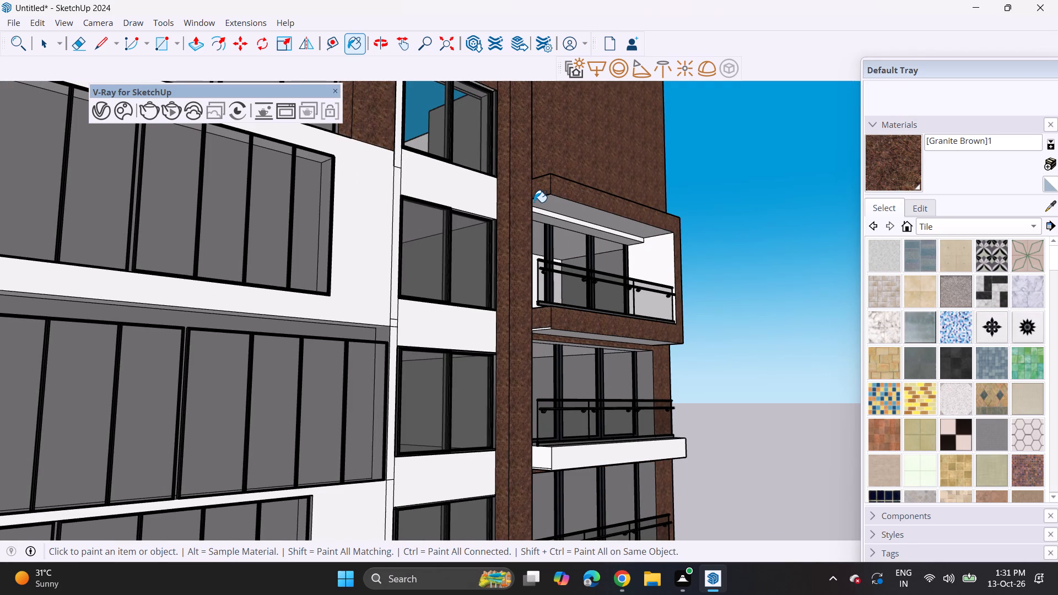
Sample Concrete Tile from the corner band and paint the front frame and side faces of the lowest framed balcony.
scroll(534, 202, down, 3)
scroll(542, 250, down, 2)
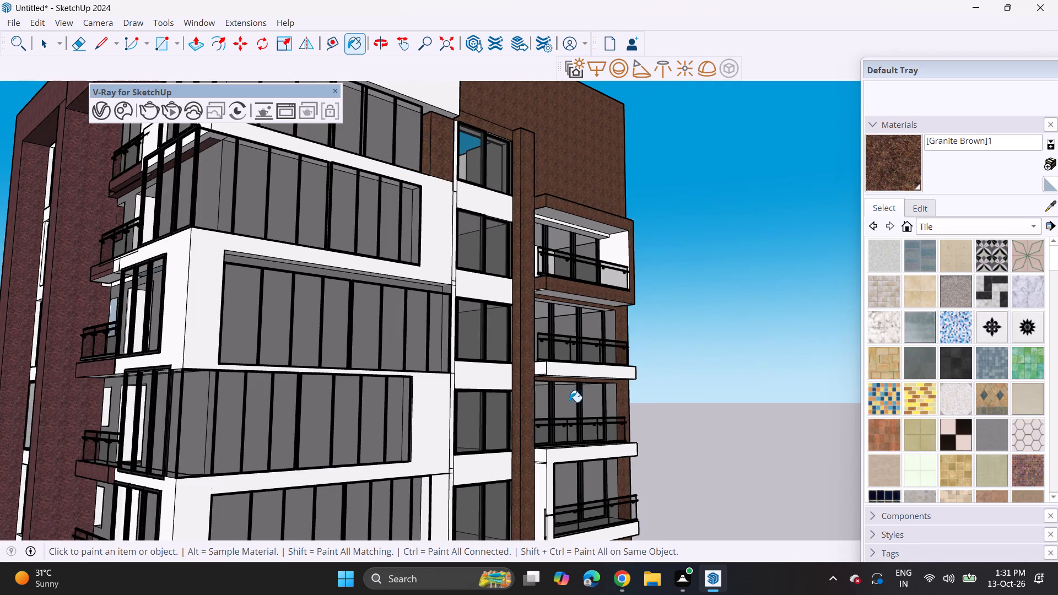
click(1049, 210)
scroll(397, 479, down, 6)
middle_click(396, 479)
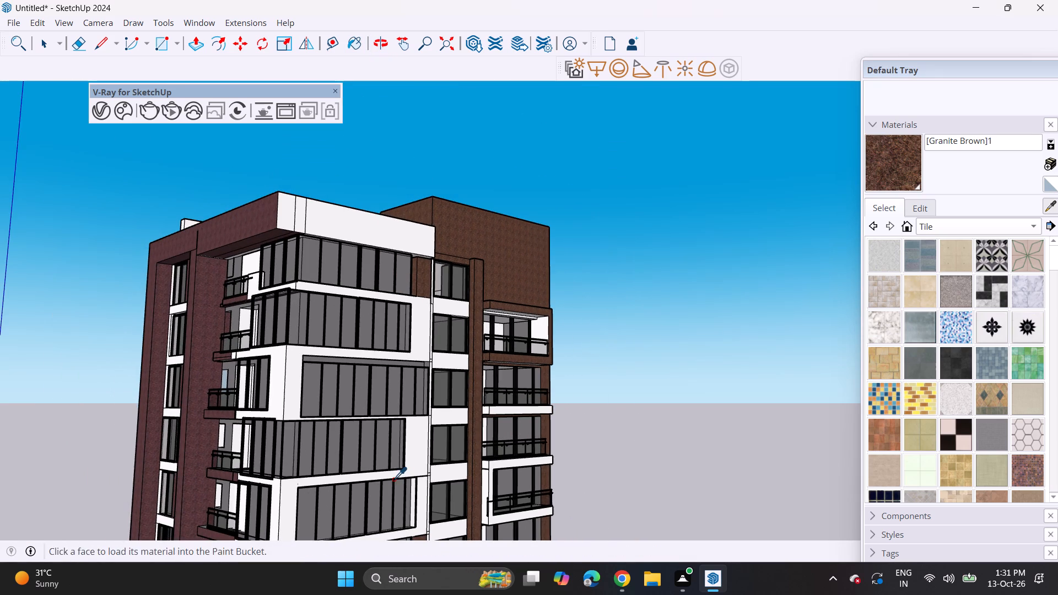
middle_drag(393, 479, 375, 156)
middle_drag(364, 393, 374, 255)
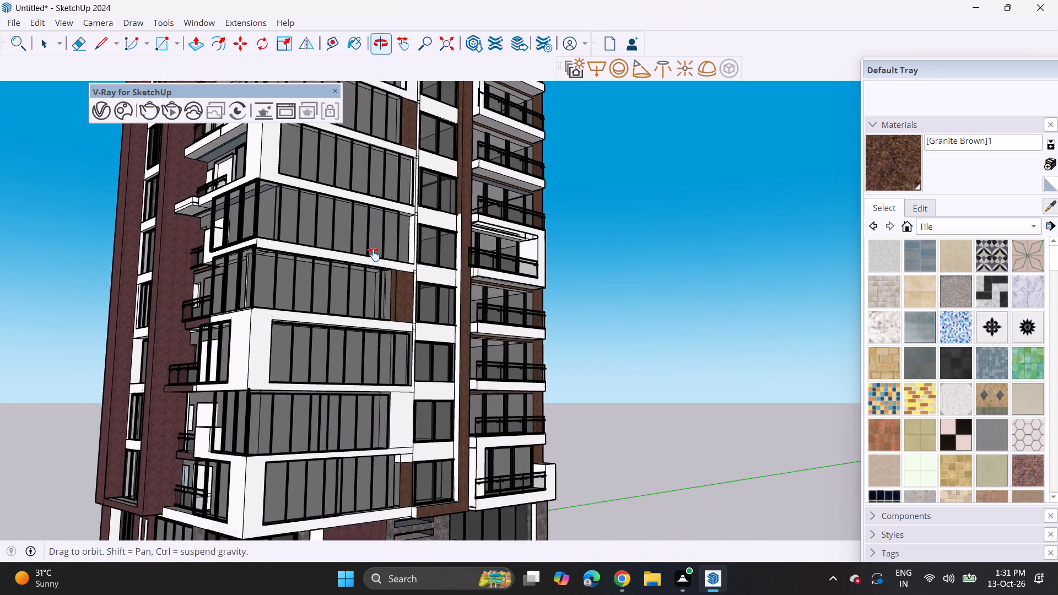
middle_drag(374, 255, 391, 128)
click(287, 450)
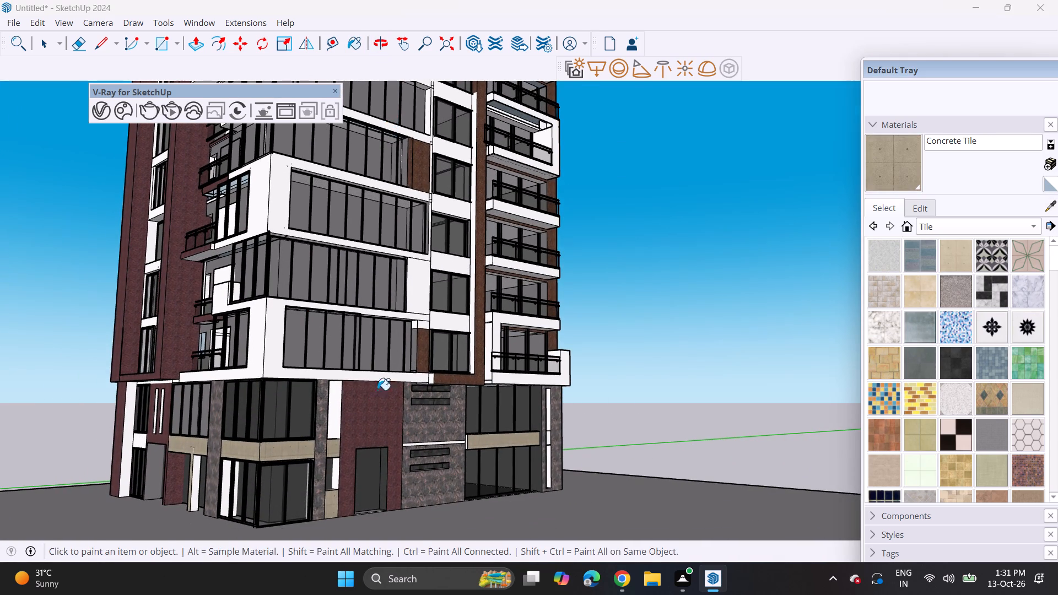
scroll(540, 373, up, 6)
click(536, 386)
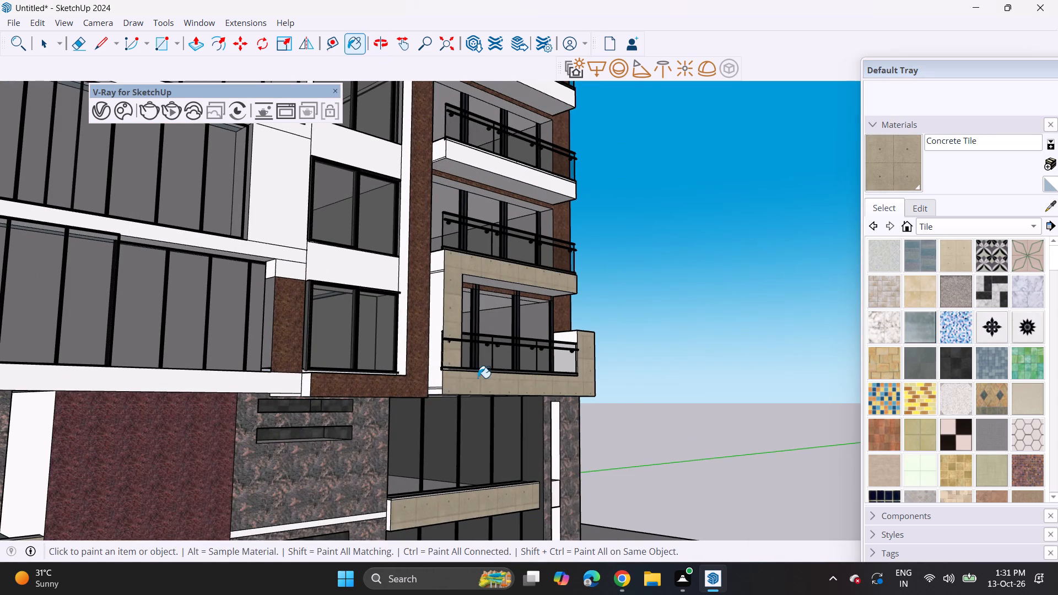
click(439, 327)
click(438, 261)
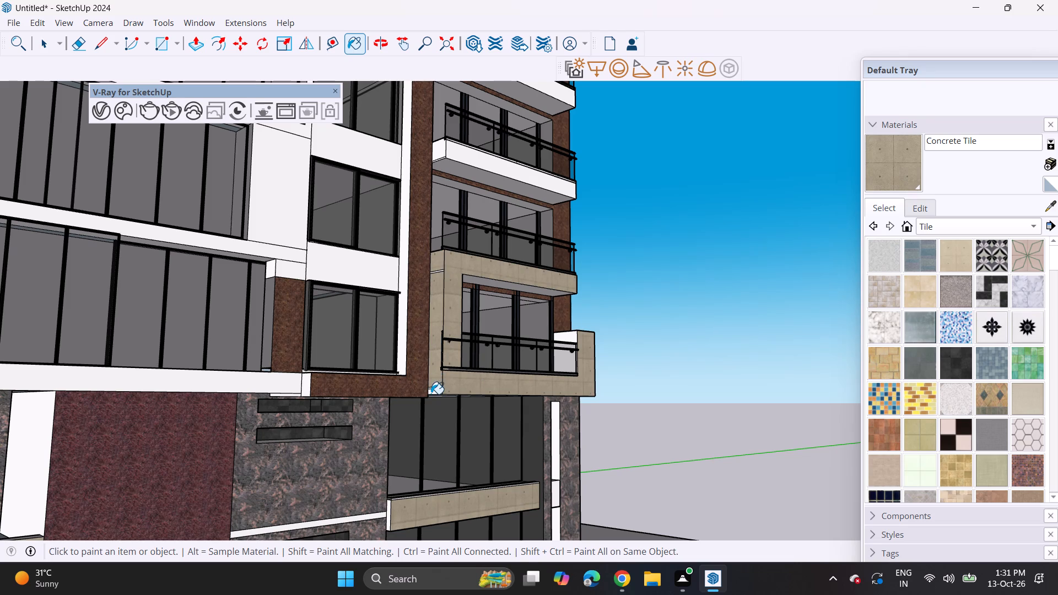
click(431, 394)
Paint the front and end faces of the two white balcony slabs above the lowest framed balcony with Concrete Tile.
shift+middle_drag(414, 229, 414, 394)
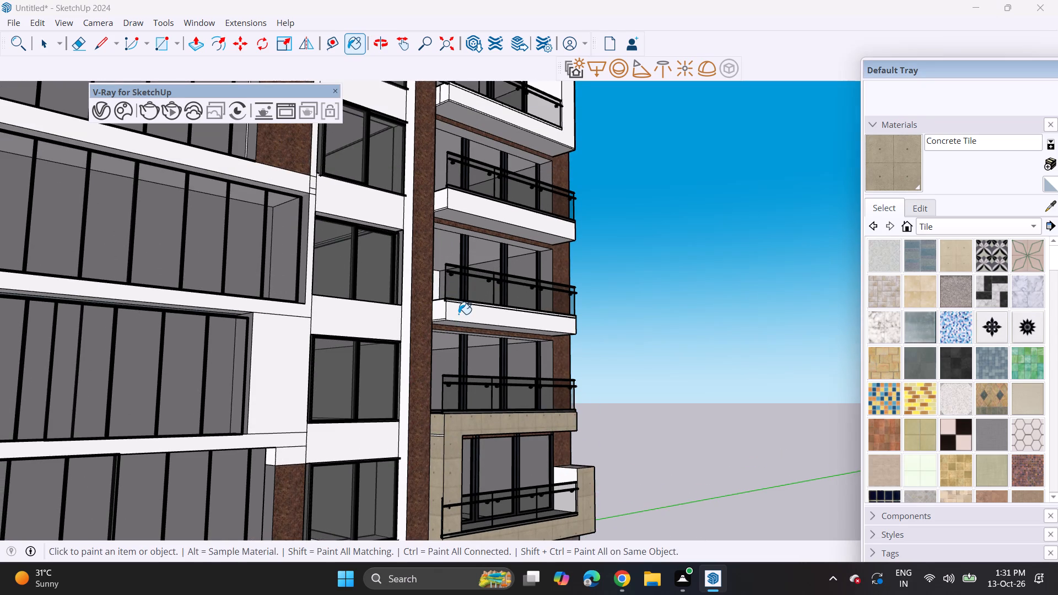
click(458, 314)
click(439, 308)
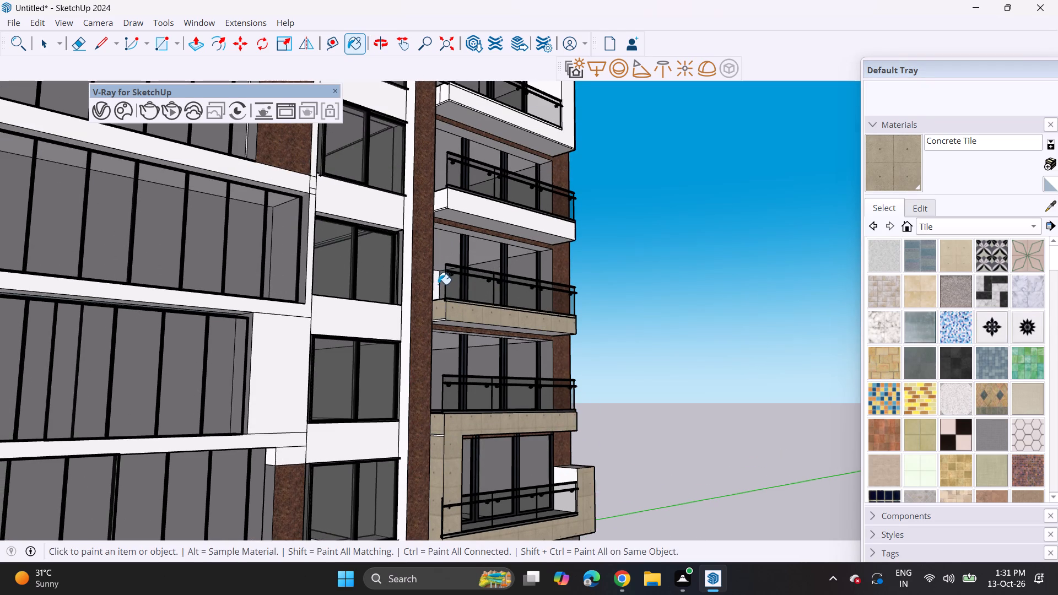
click(438, 284)
click(434, 284)
shift+middle_drag(442, 239, 441, 356)
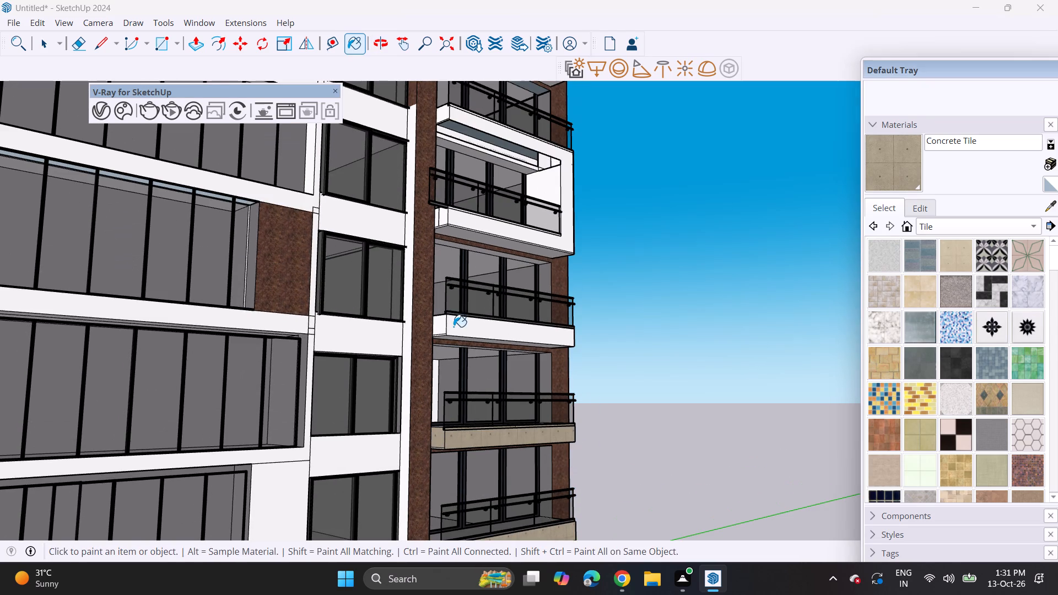
click(454, 327)
drag(441, 333, 441, 328)
Paint the front frame and lower slab end faces of the next framed balcony up with Concrete Tile.
click(462, 216)
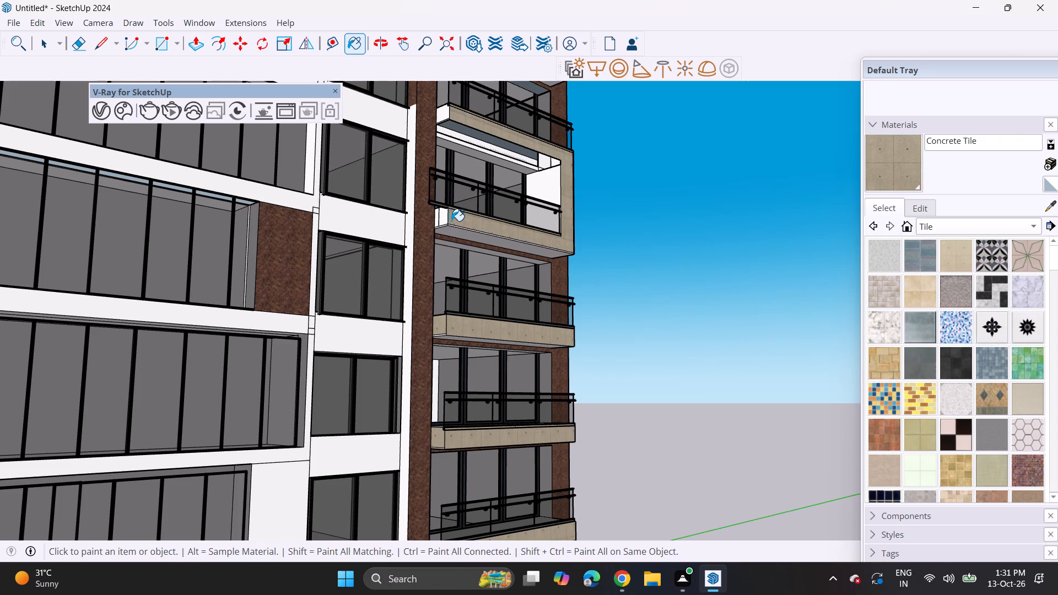
click(444, 218)
click(437, 218)
Paint that framed balcony's inner side wall, the beam faces under its ceiling and its upper slab end with Concrete Tile.
shift+middle_drag(442, 201, 442, 294)
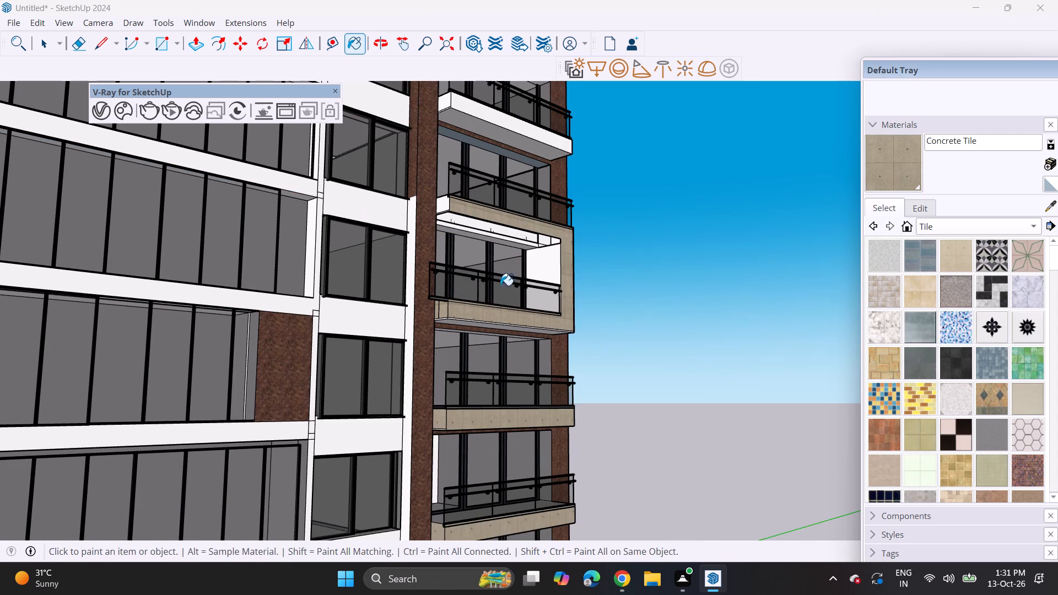
click(546, 268)
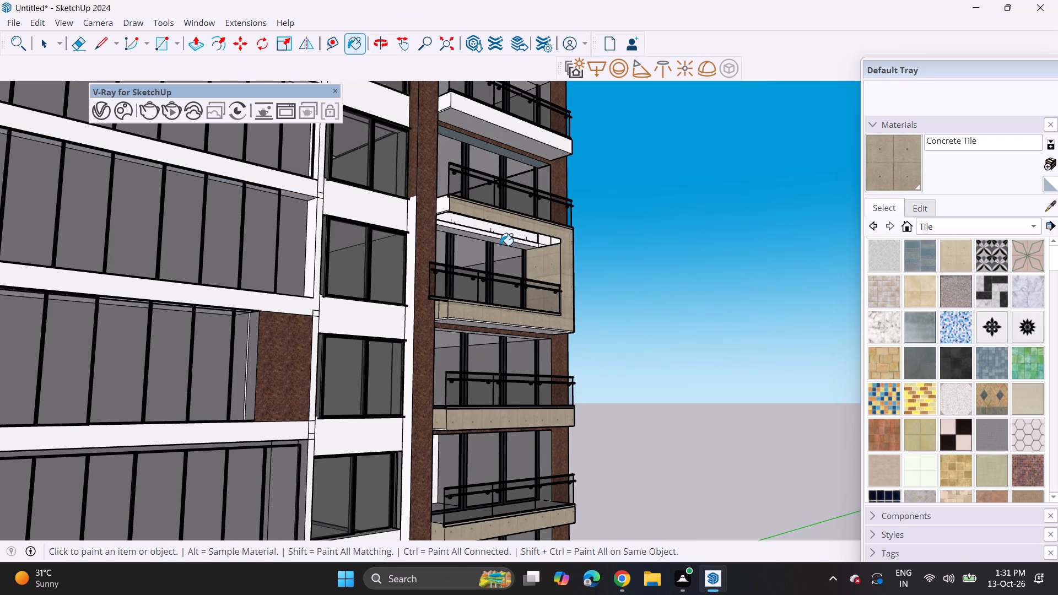
click(500, 242)
click(499, 227)
drag(495, 226, 493, 231)
click(503, 237)
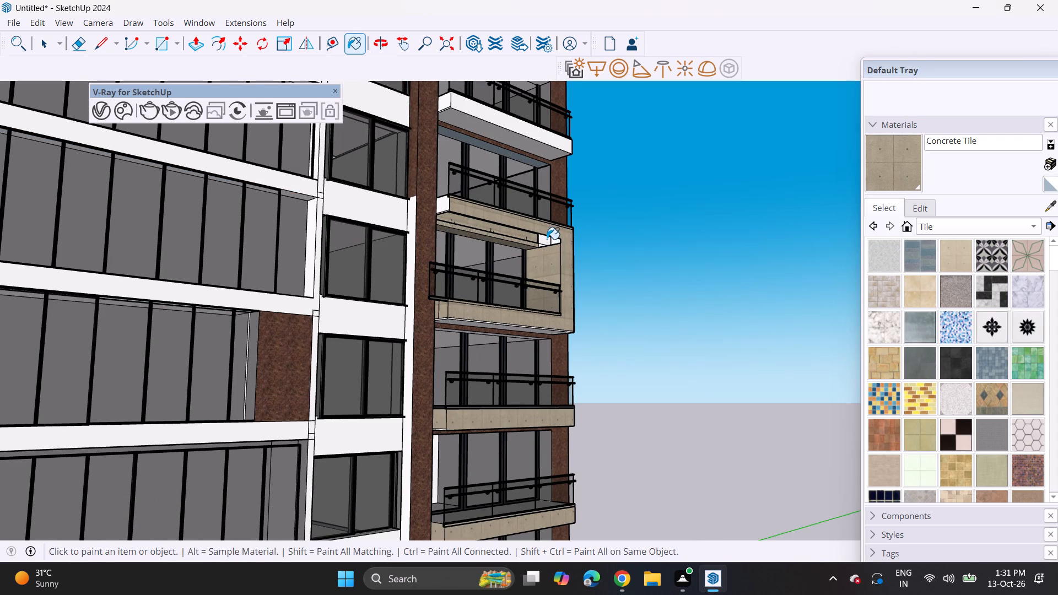
drag(547, 239, 546, 246)
click(552, 240)
drag(542, 241, 549, 242)
click(551, 242)
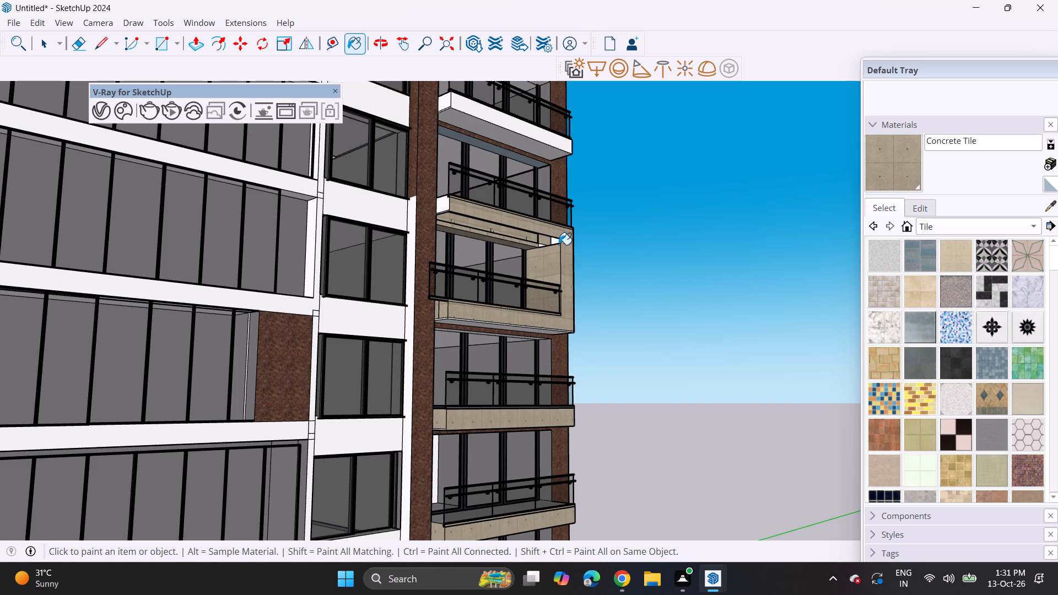
click(558, 244)
click(558, 238)
click(556, 241)
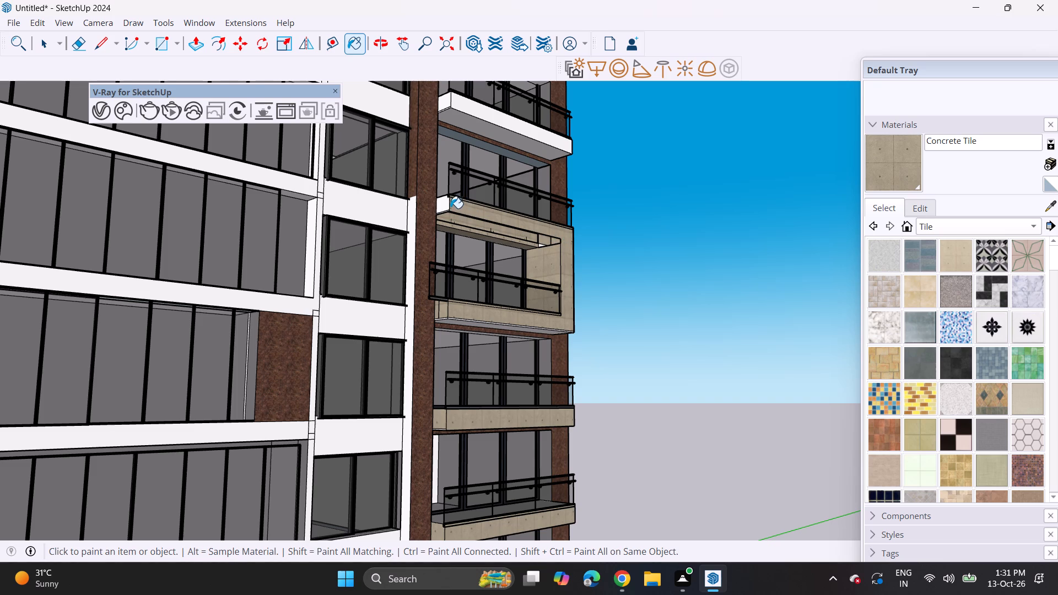
click(440, 207)
Paint the front and end faces of the next white balcony slab up with Concrete Tile.
click(485, 114)
shift+middle_drag(487, 117, 488, 217)
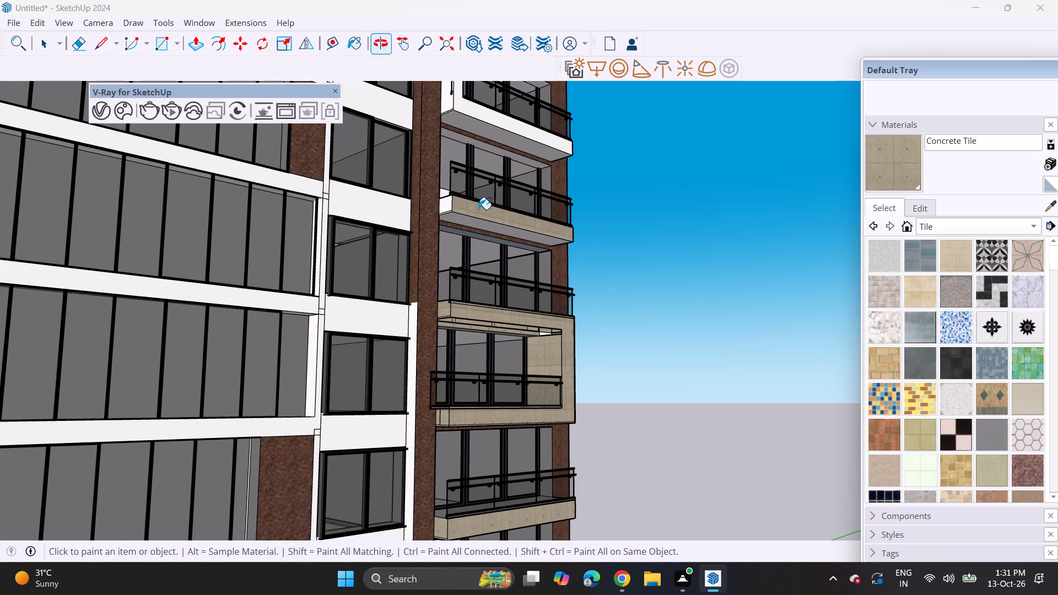
click(477, 227)
click(446, 202)
Paint the front frame and side faces of the next framed balcony up the tower with Concrete Tile.
shift+middle_drag(465, 190, 471, 320)
click(485, 242)
click(458, 225)
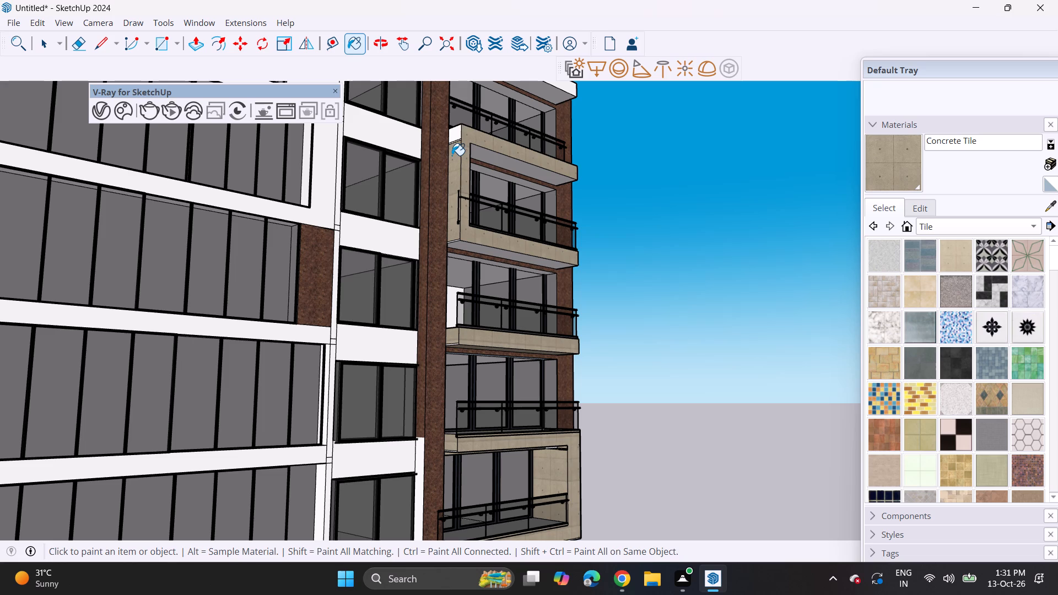
click(452, 133)
click(457, 246)
middle_drag(460, 192, 454, 386)
middle_drag(465, 339, 455, 258)
click(483, 323)
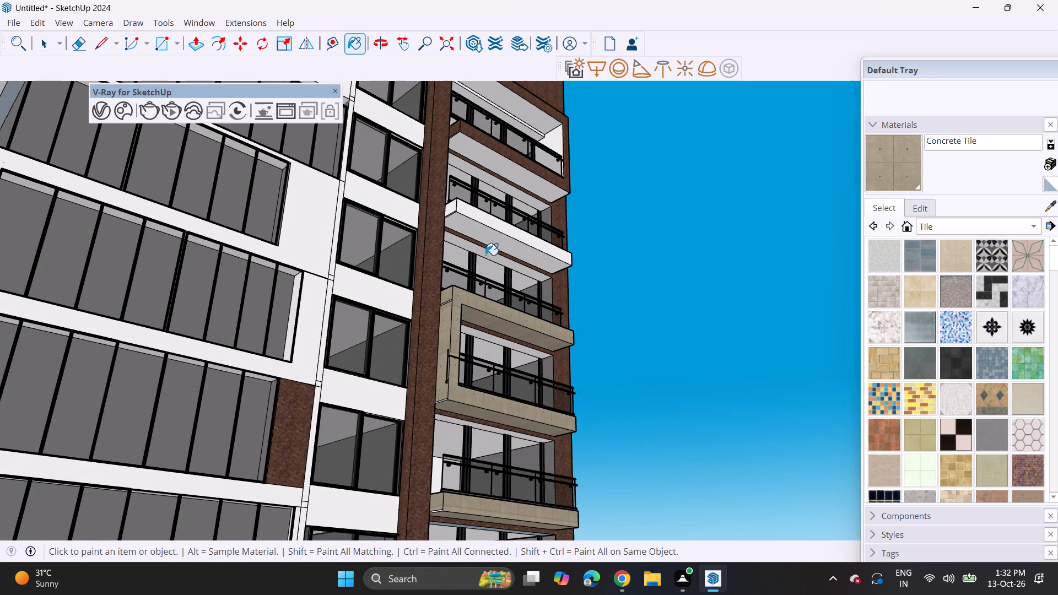
Paint the front and end faces of the white balcony slab below the topmost framed balcony with Concrete Tile.
click(488, 237)
click(489, 229)
click(489, 223)
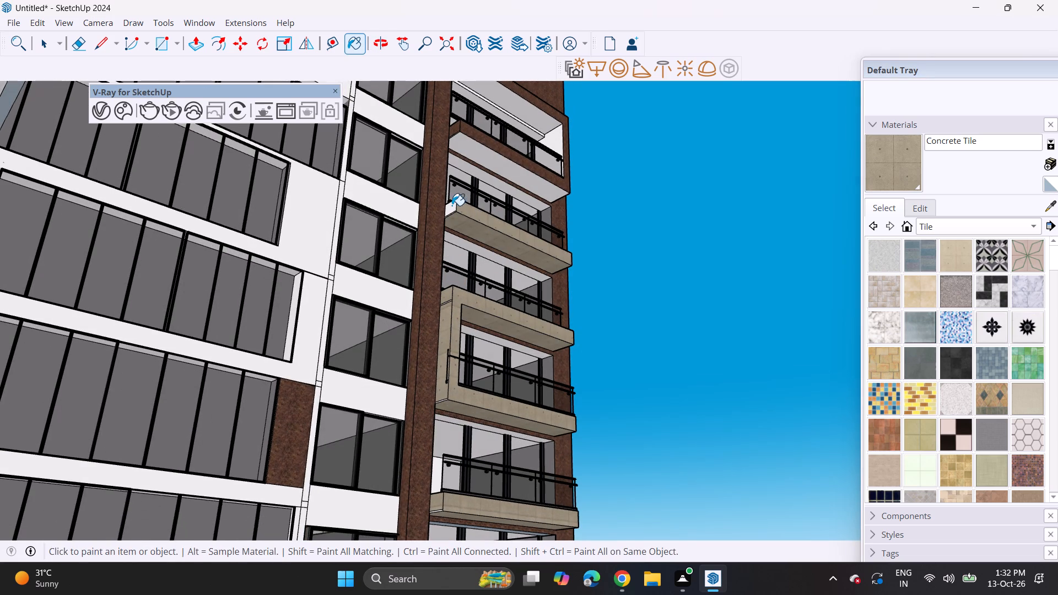
click(452, 205)
Paint the topmost framed balcony's front frame, ceiling faces and inner side wall with Concrete Tile.
click(478, 146)
shift+middle_drag(473, 208, 479, 259)
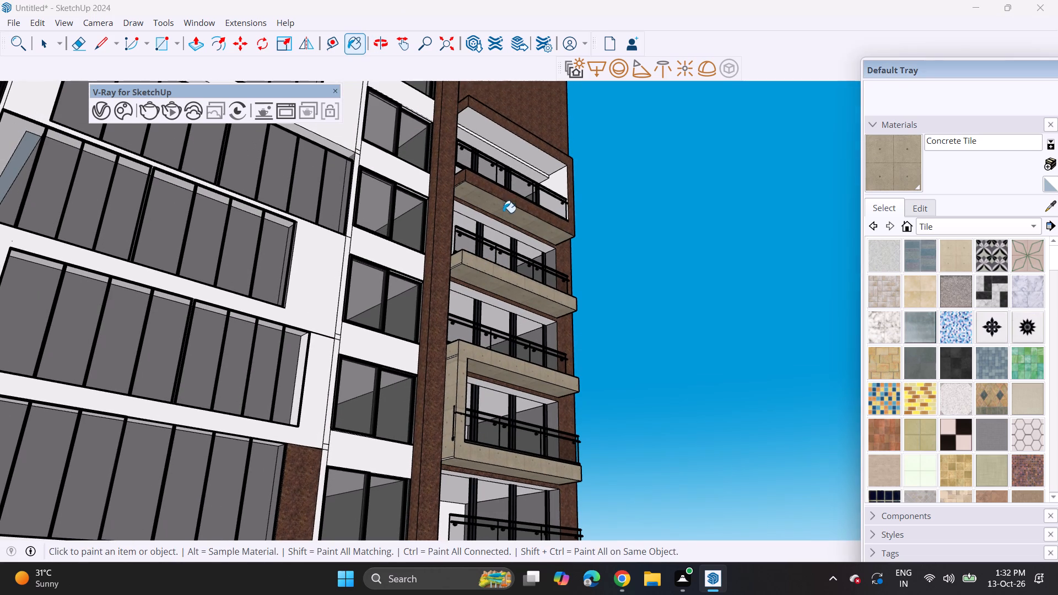
click(508, 196)
middle_drag(503, 201, 499, 268)
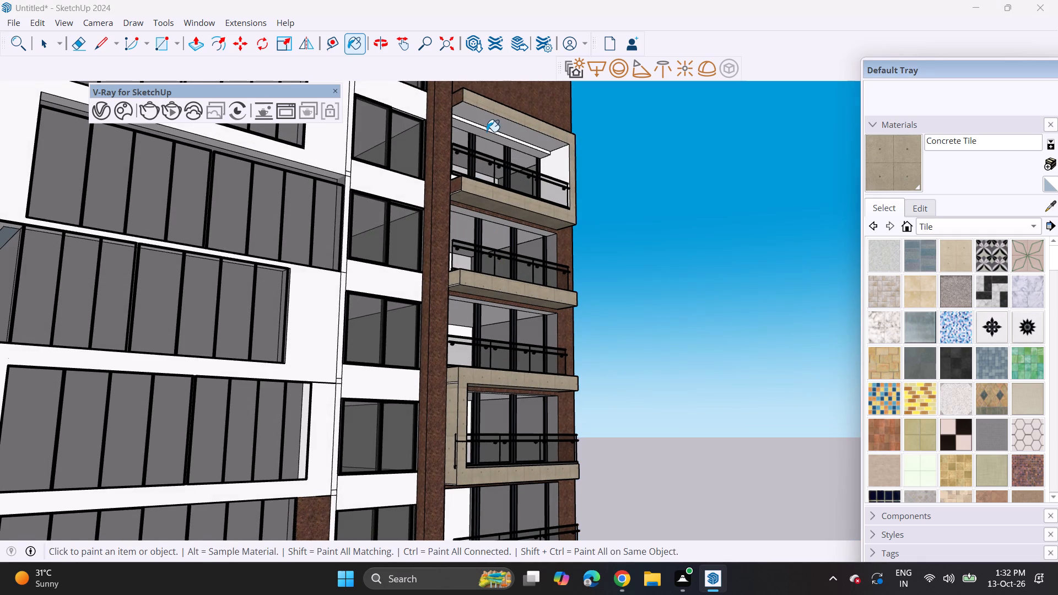
click(500, 116)
click(500, 121)
drag(553, 149, 559, 166)
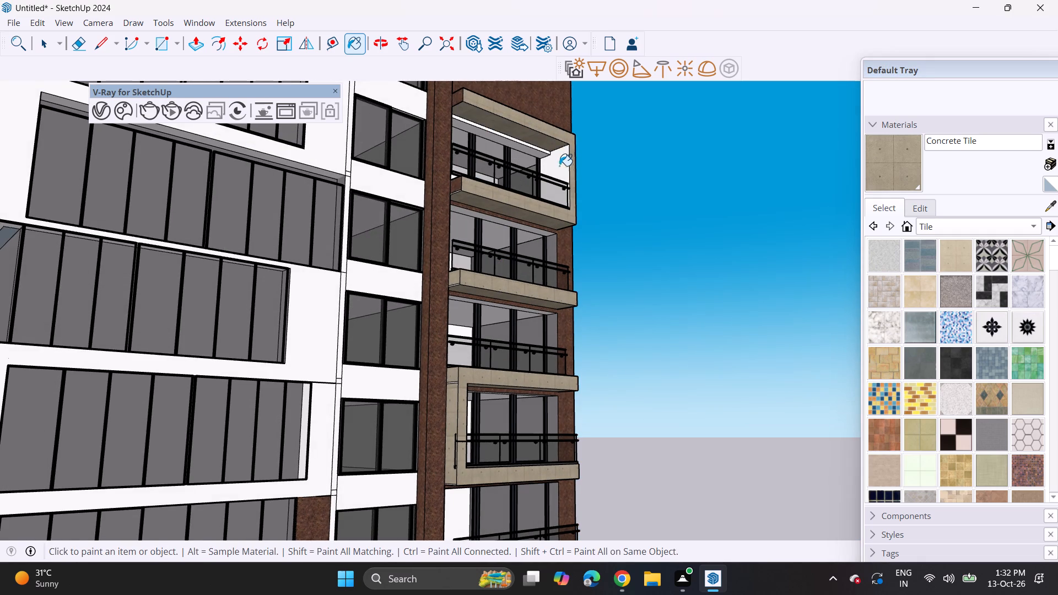
drag(559, 166, 559, 165)
click(560, 169)
Paint the white band between the upper and lower base windows under the dark red frame with Concrete Tile.
scroll(502, 236, down, 8)
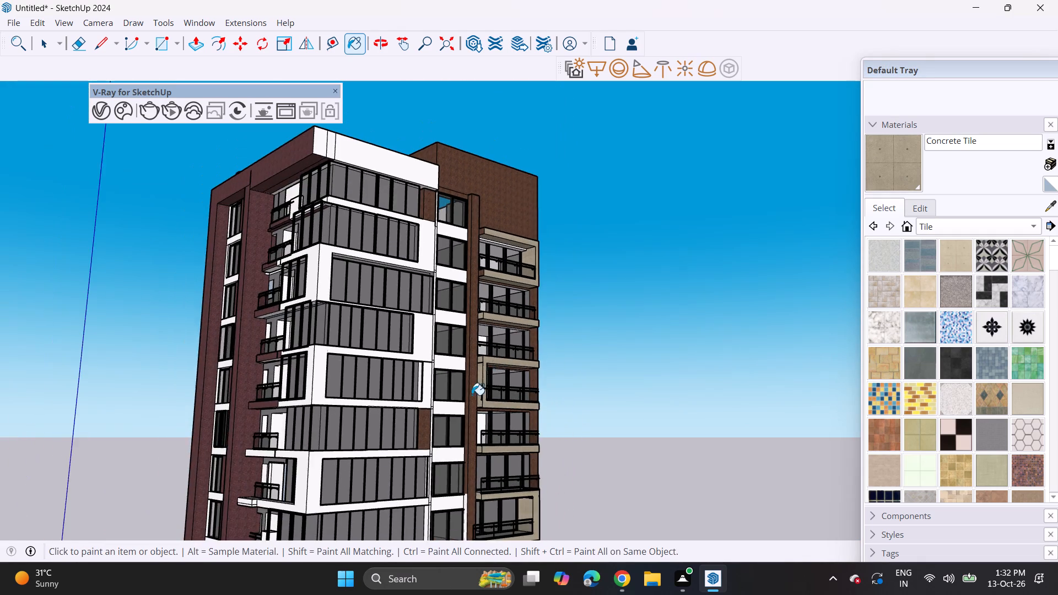
shift+middle_drag(476, 393, 504, 298)
scroll(502, 307, down, 2)
middle_drag(469, 353, 536, 272)
scroll(516, 290, down, 5)
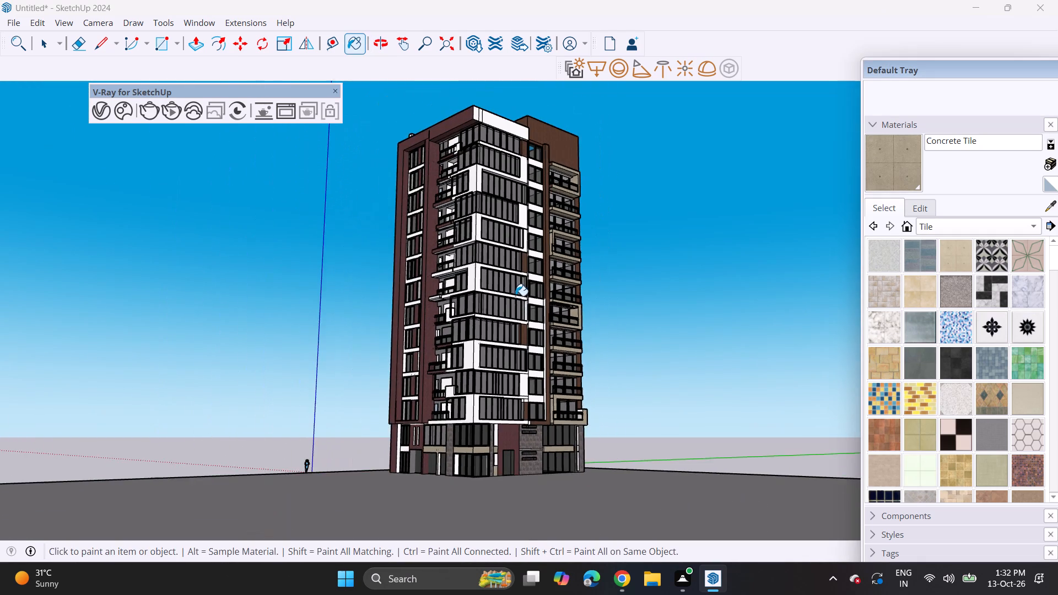
middle_drag(512, 316, 503, 358)
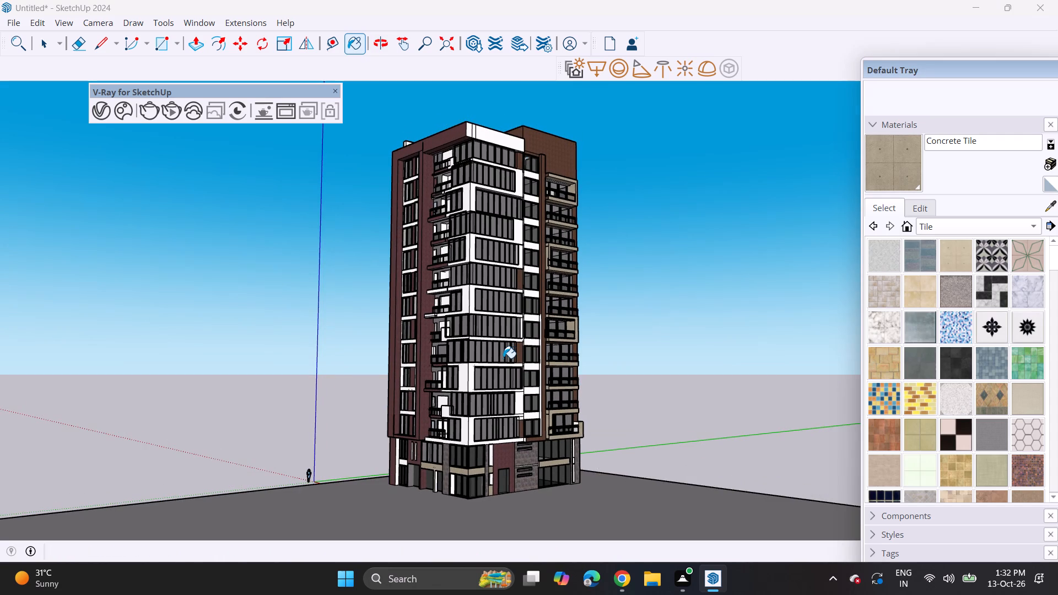
middle_drag(374, 273, 422, 281)
scroll(387, 355, up, 2)
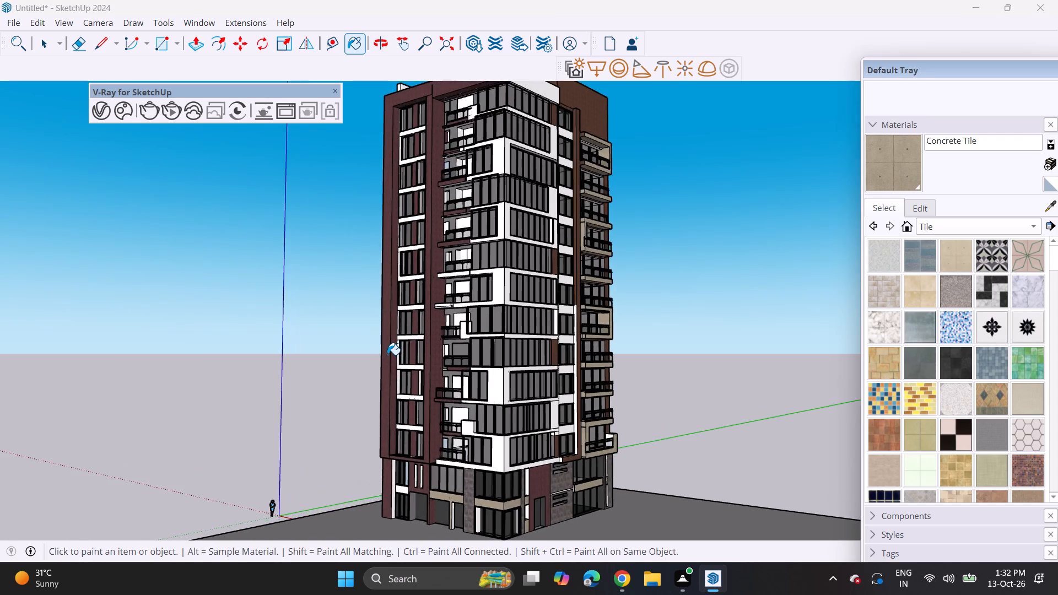
scroll(387, 355, up, 3)
shift+middle_drag(403, 413, 423, 297)
scroll(438, 359, up, 2)
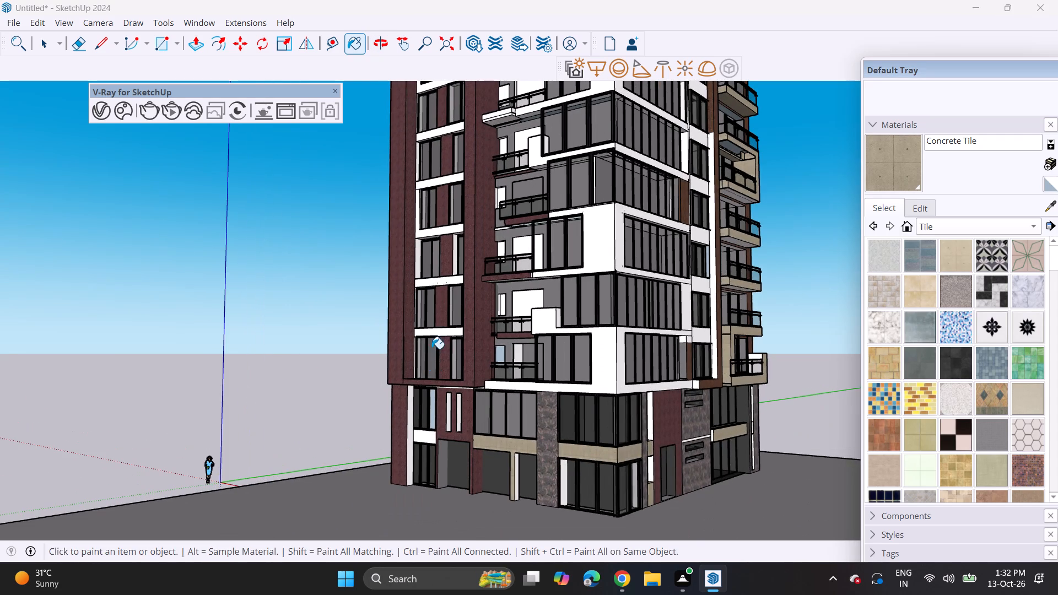
click(416, 439)
click(411, 434)
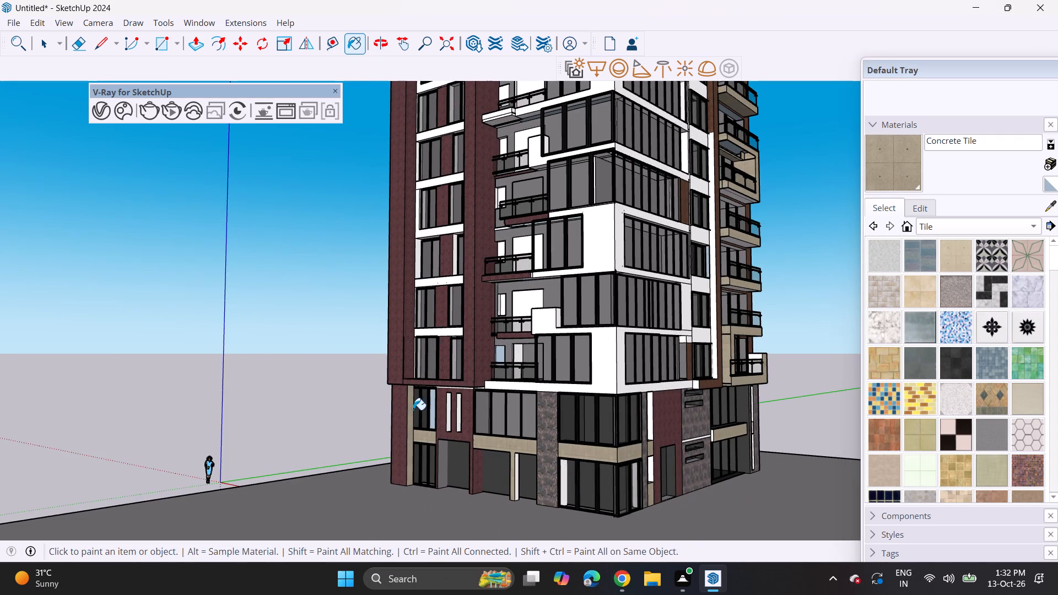
Paint the seven lowest white bands between the windows of the dark red framed bay with Concrete Tile.
click(435, 330)
drag(446, 273, 445, 280)
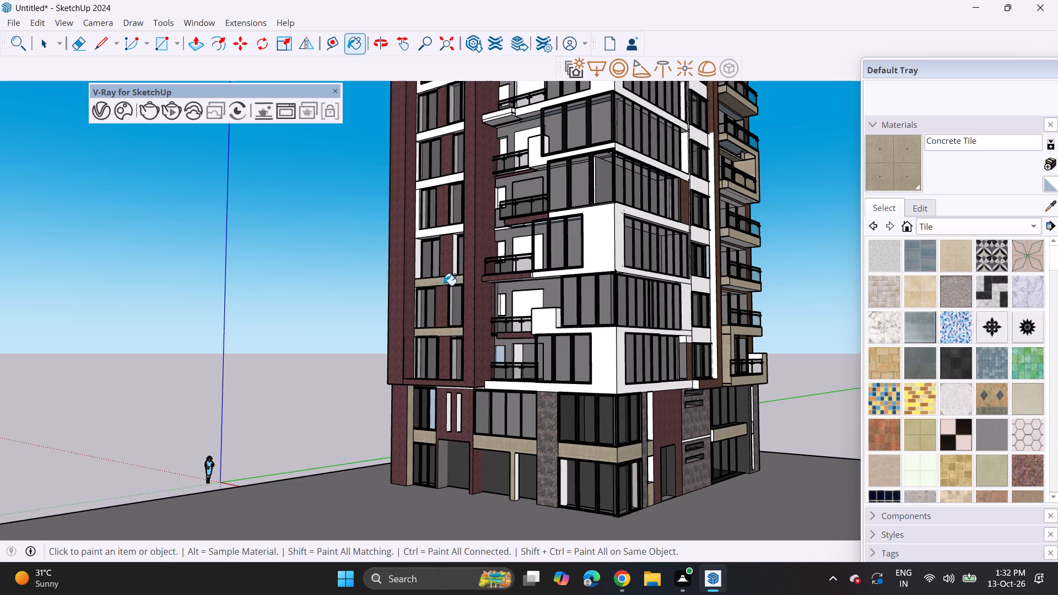
click(440, 231)
click(418, 262)
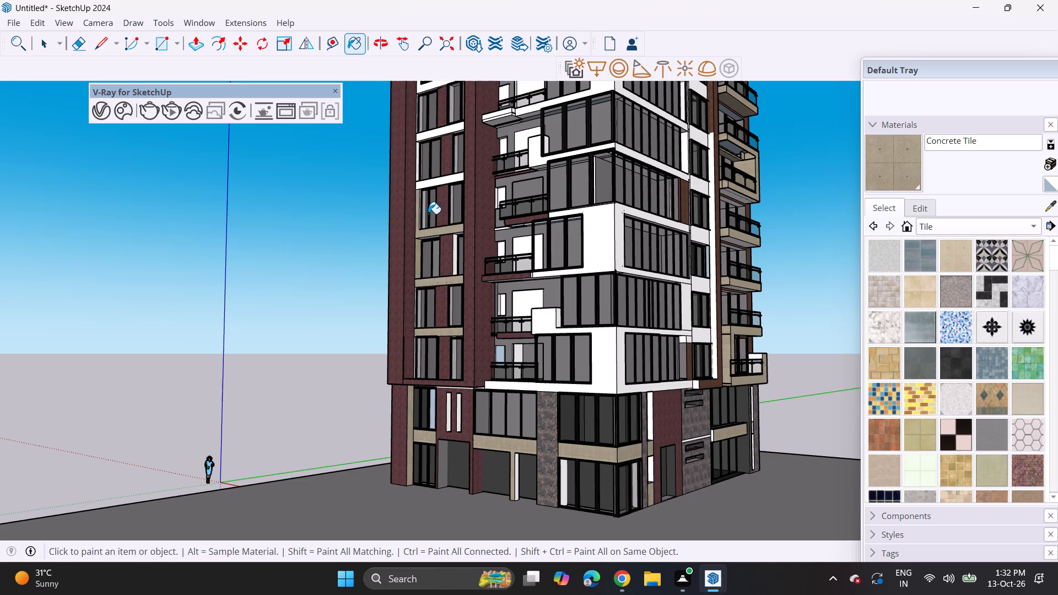
shift+middle_drag(428, 214, 416, 353)
click(423, 322)
click(428, 274)
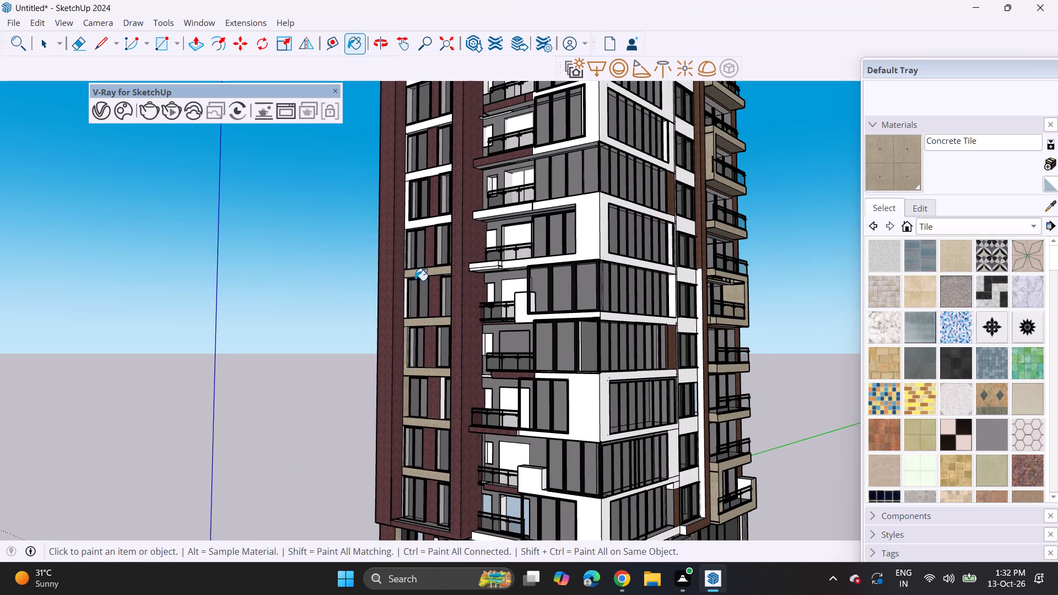
click(404, 299)
click(408, 296)
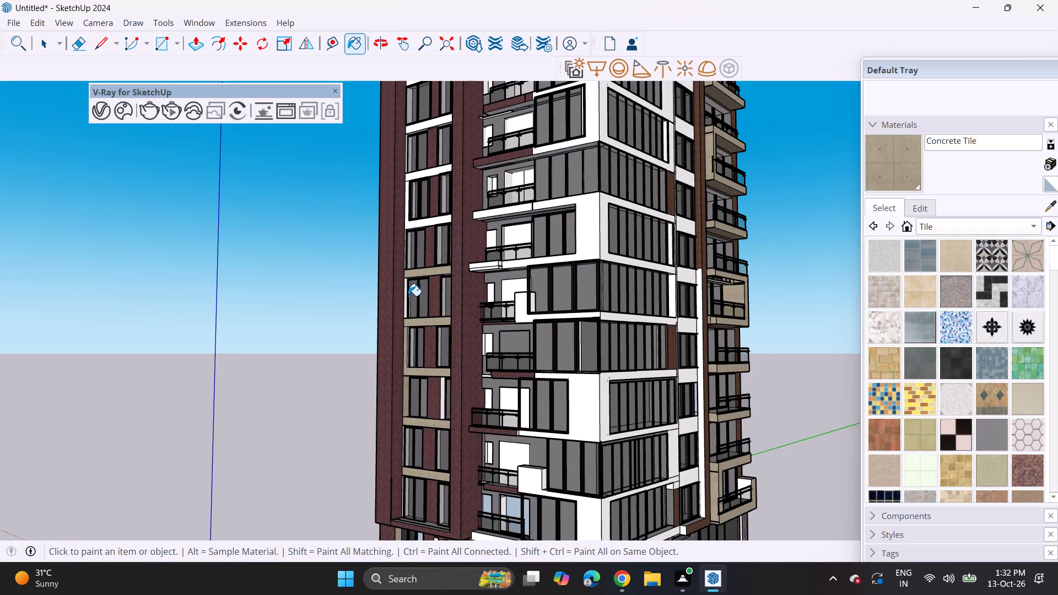
click(406, 296)
click(421, 220)
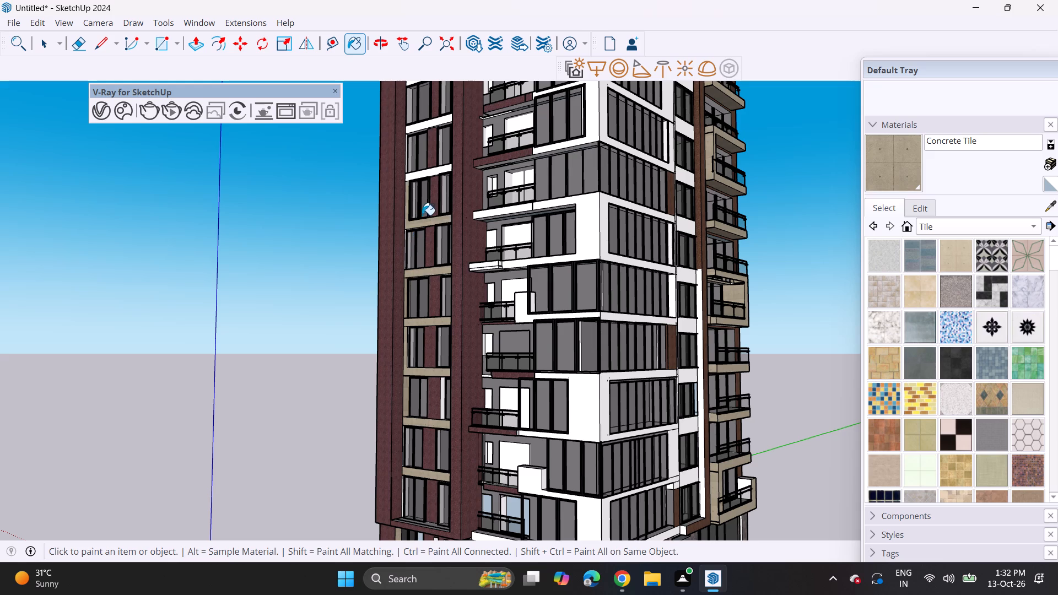
click(423, 177)
Paint the four remaining white bands up to the top of the dark red framed bay with Concrete Tile.
shift+middle_drag(427, 151, 423, 290)
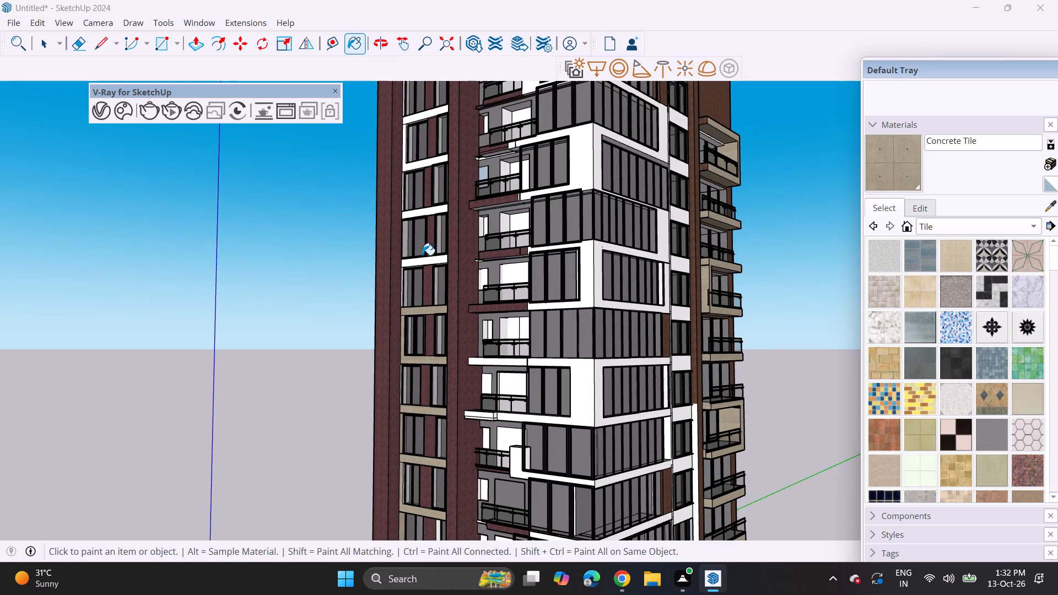
click(422, 258)
click(425, 210)
click(423, 166)
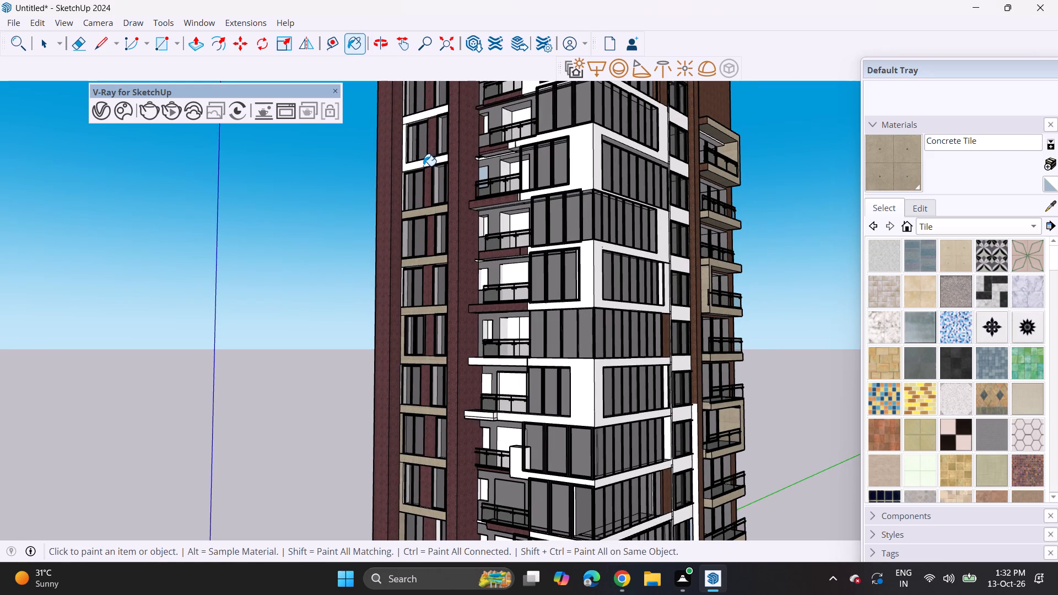
click(424, 115)
Erase the vertical seam lines near the corner of the white roof parapet.
shift+middle_drag(431, 177, 425, 379)
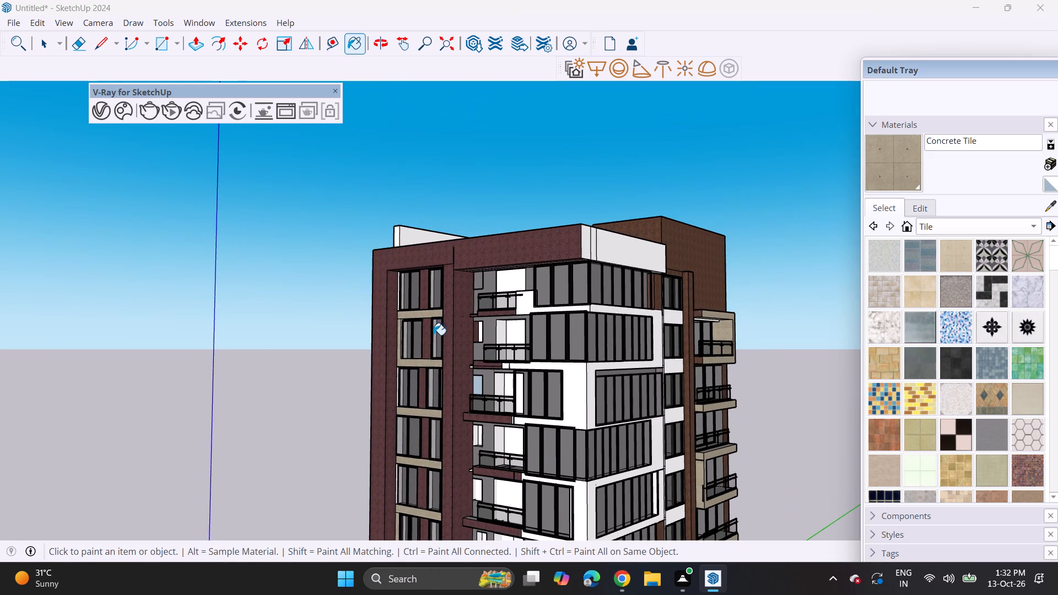
scroll(427, 326, down, 6)
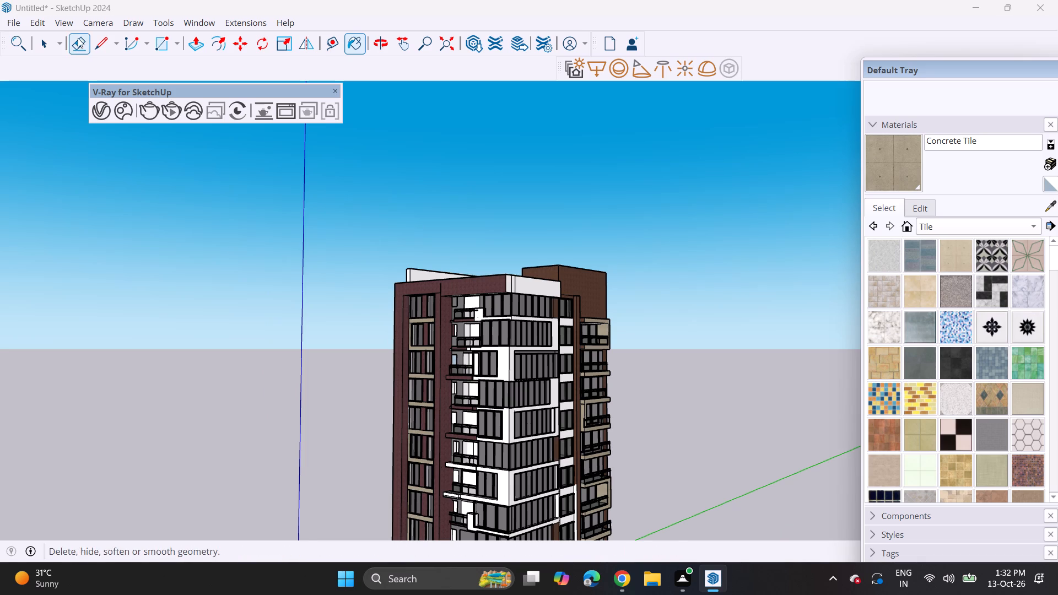
drag(78, 38, 98, 52)
scroll(483, 249, up, 3)
scroll(566, 312, up, 6)
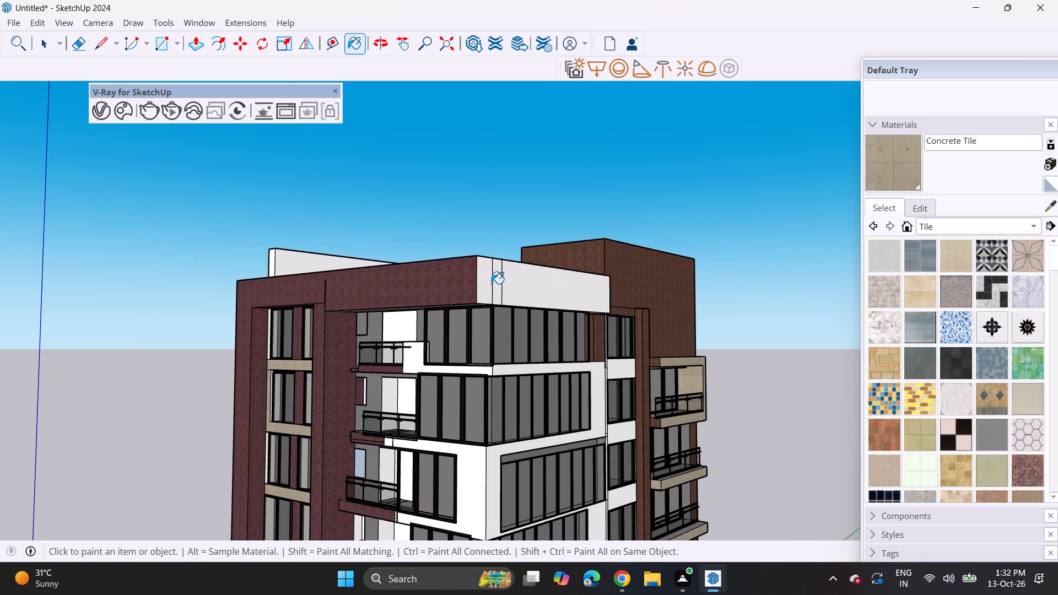
drag(72, 51, 79, 52)
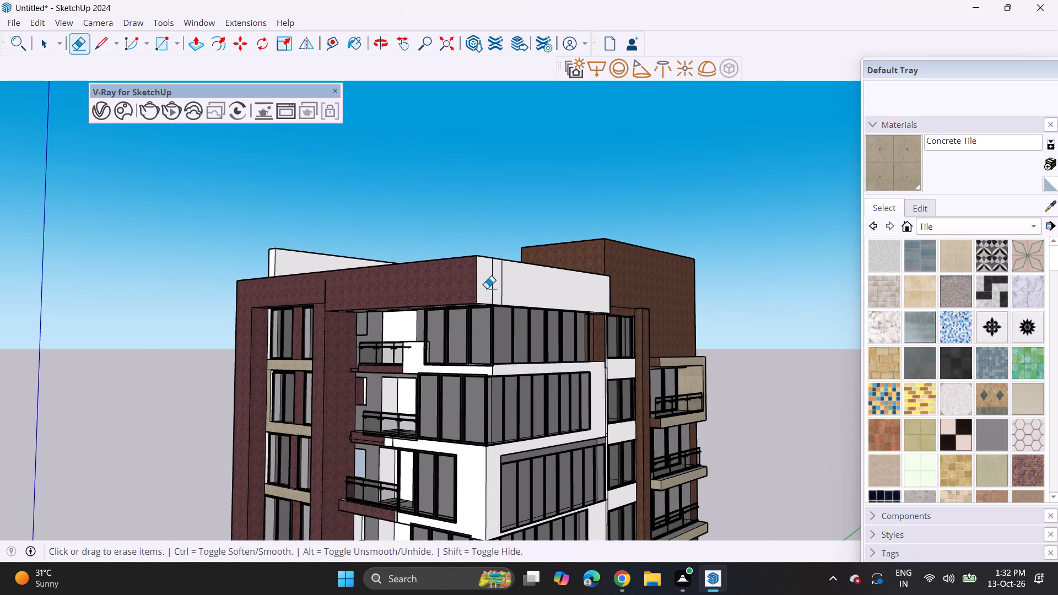
drag(487, 288, 503, 285)
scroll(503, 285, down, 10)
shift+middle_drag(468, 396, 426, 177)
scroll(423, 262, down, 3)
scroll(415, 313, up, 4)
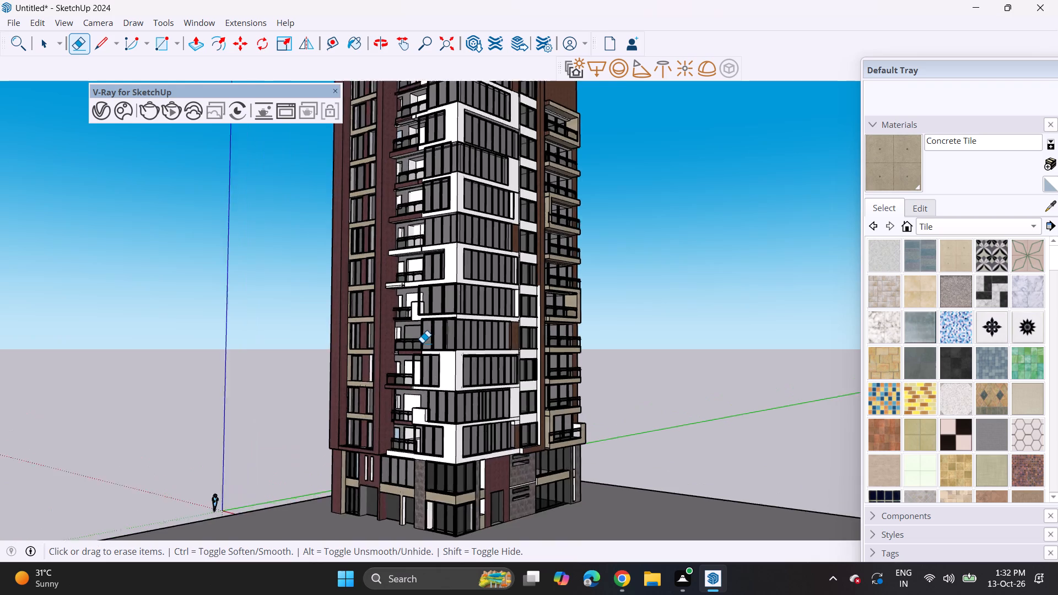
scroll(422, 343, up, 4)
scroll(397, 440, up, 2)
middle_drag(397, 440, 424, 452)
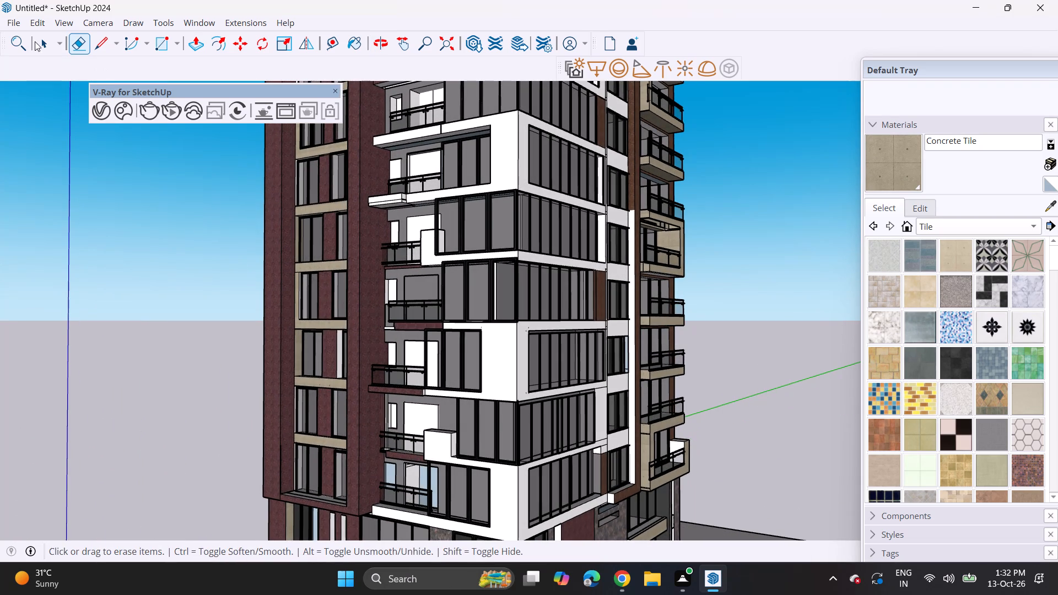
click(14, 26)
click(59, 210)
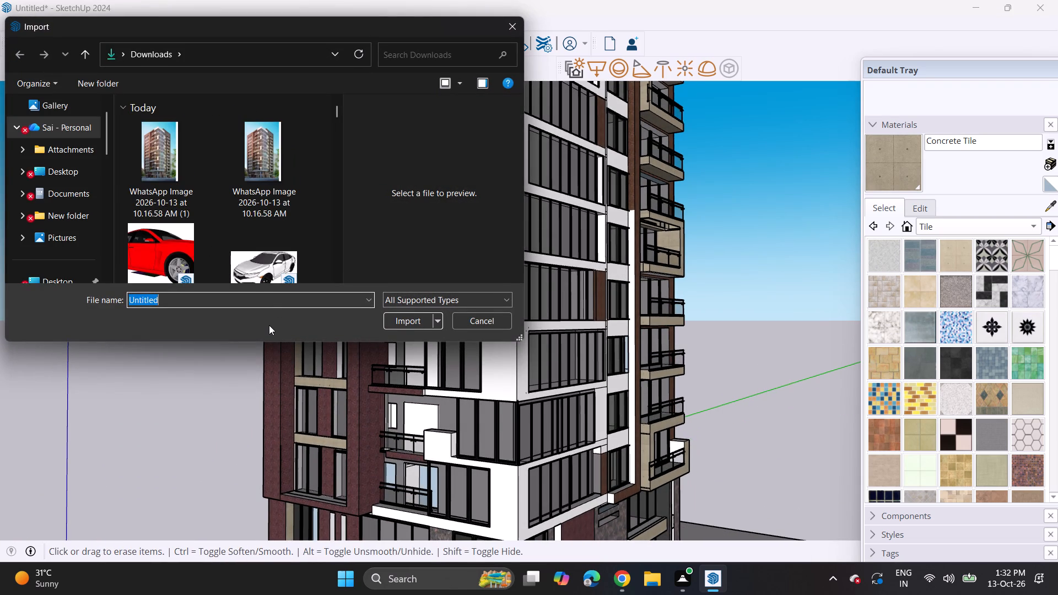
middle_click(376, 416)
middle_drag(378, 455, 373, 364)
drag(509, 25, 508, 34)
Copy the three-pane window beside the lowest railed balcony to the lower corner of that balcony's door opening.
shift+middle_drag(348, 384, 379, 242)
middle_drag(355, 300, 488, 343)
scroll(493, 366, up, 3)
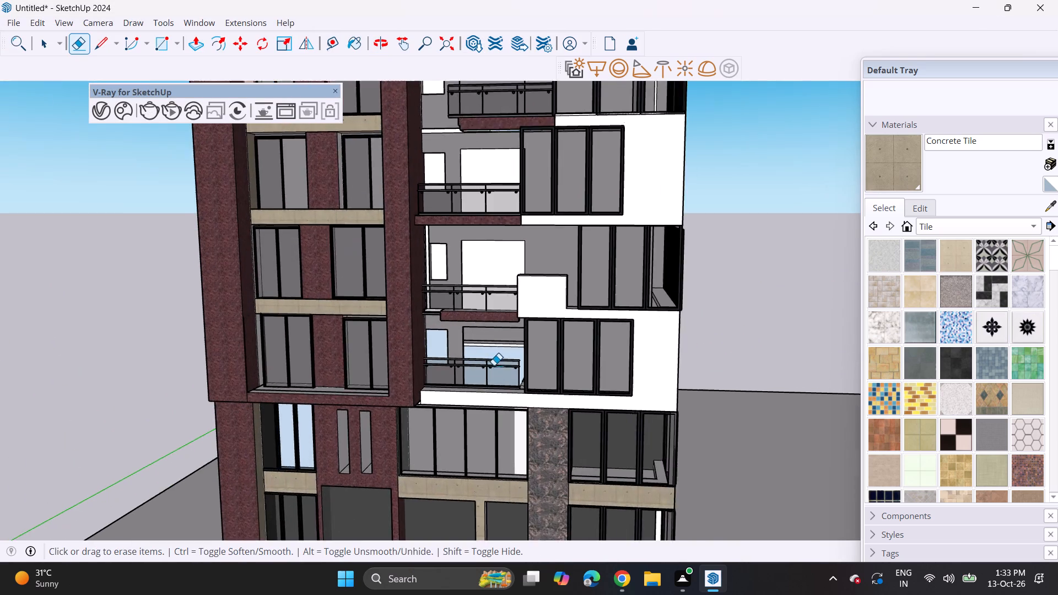
scroll(494, 365, up, 3)
middle_drag(467, 364, 560, 364)
scroll(560, 364, up, 4)
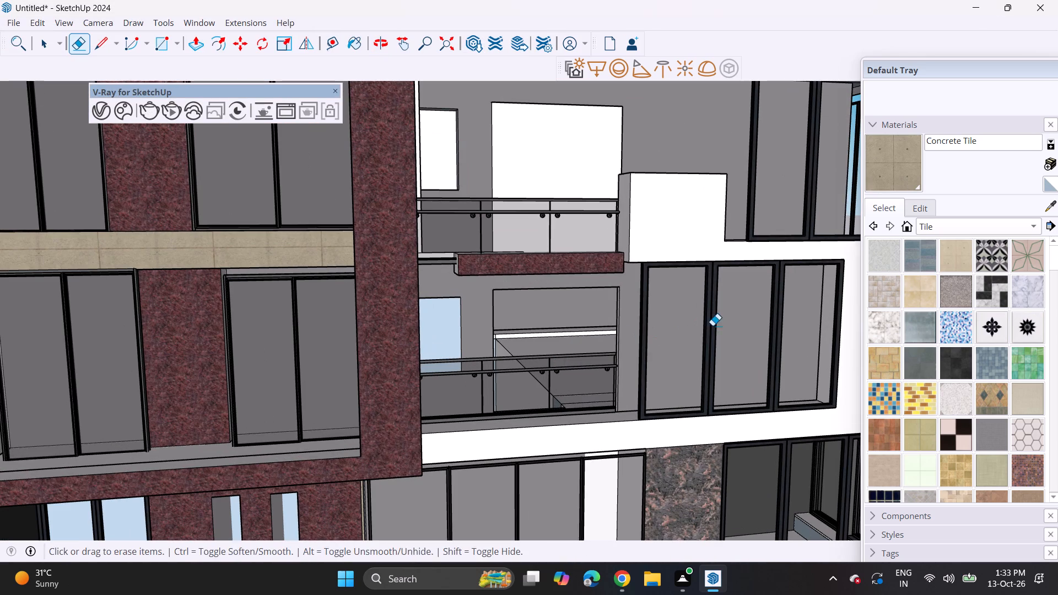
key(space)
click(715, 332)
key(m)
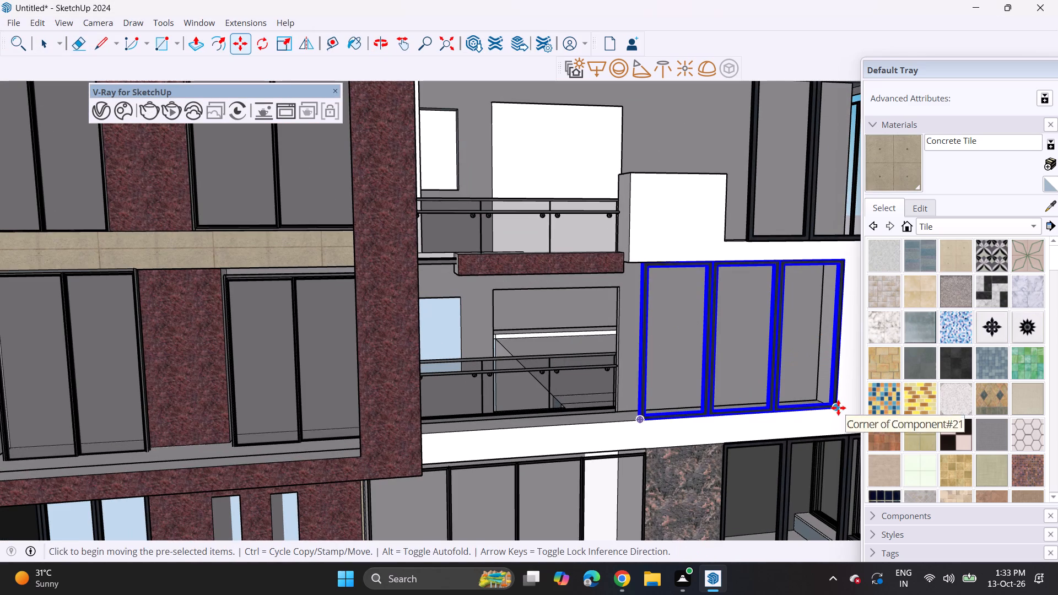
click(838, 408)
middle_drag(620, 406, 626, 446)
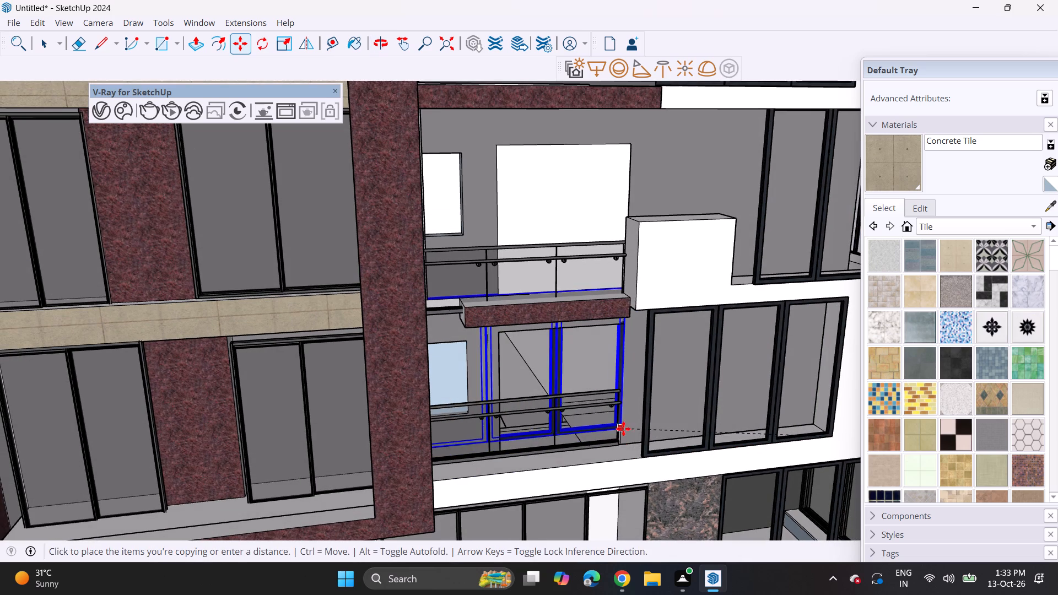
drag(618, 449, 627, 447)
middle_drag(555, 396, 460, 367)
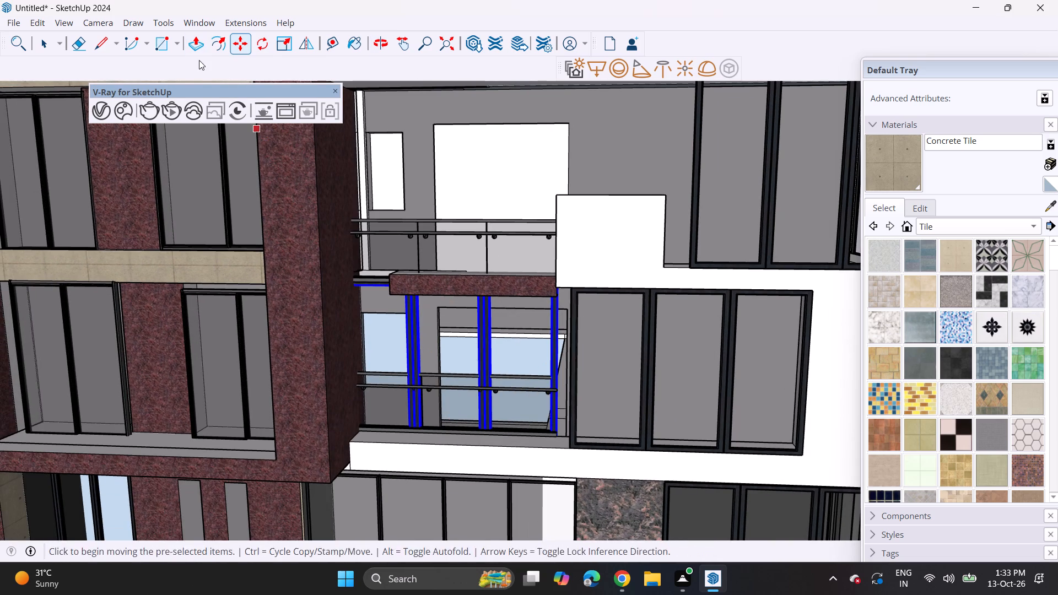
Scale the copied three-pane window down uniformly to the door opening's width and align it with the opening's upper corner.
click(273, 42)
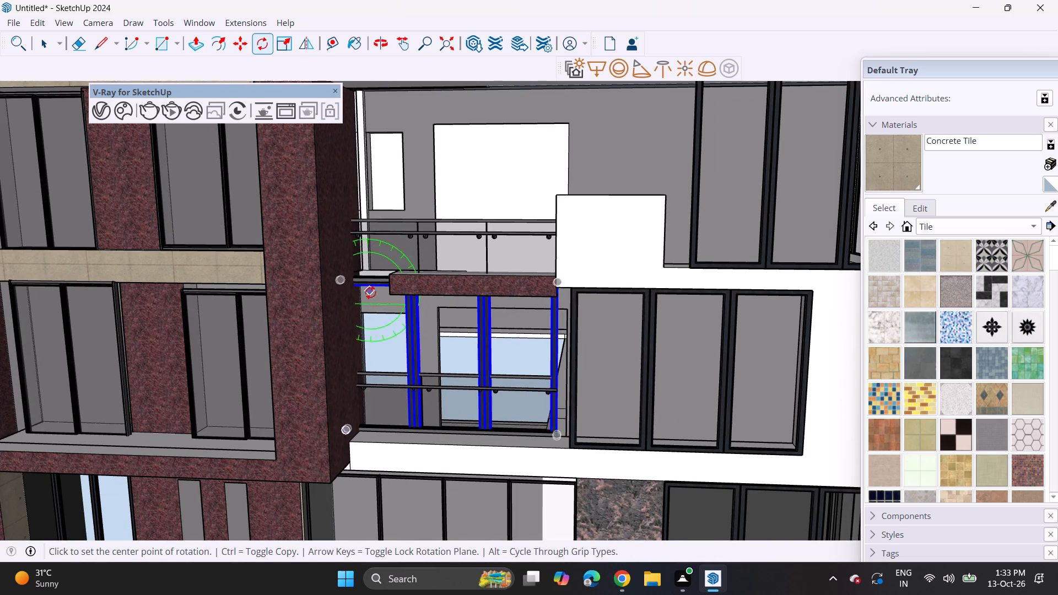
click(291, 39)
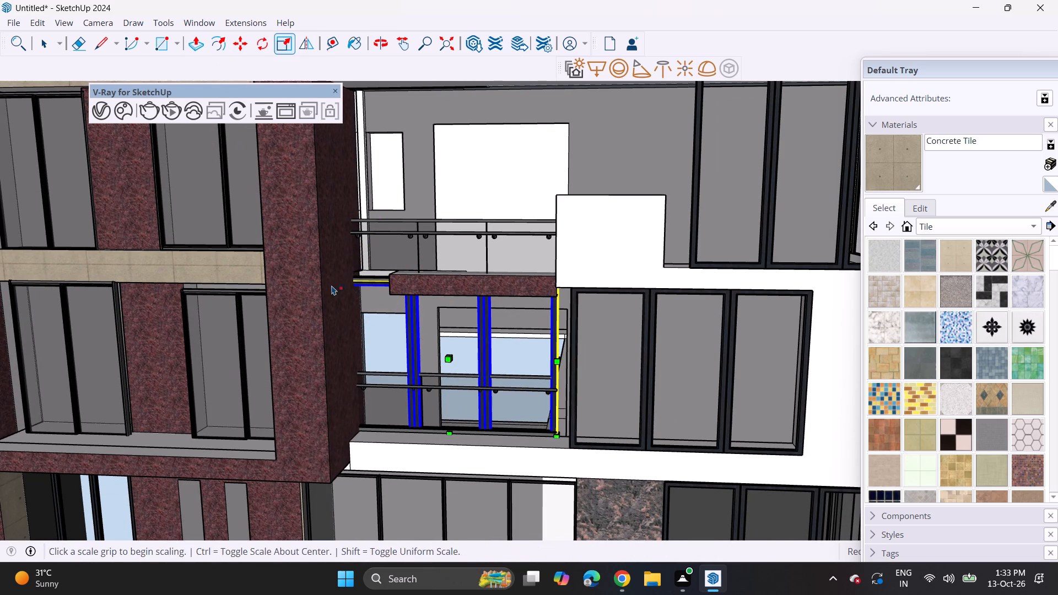
click(337, 277)
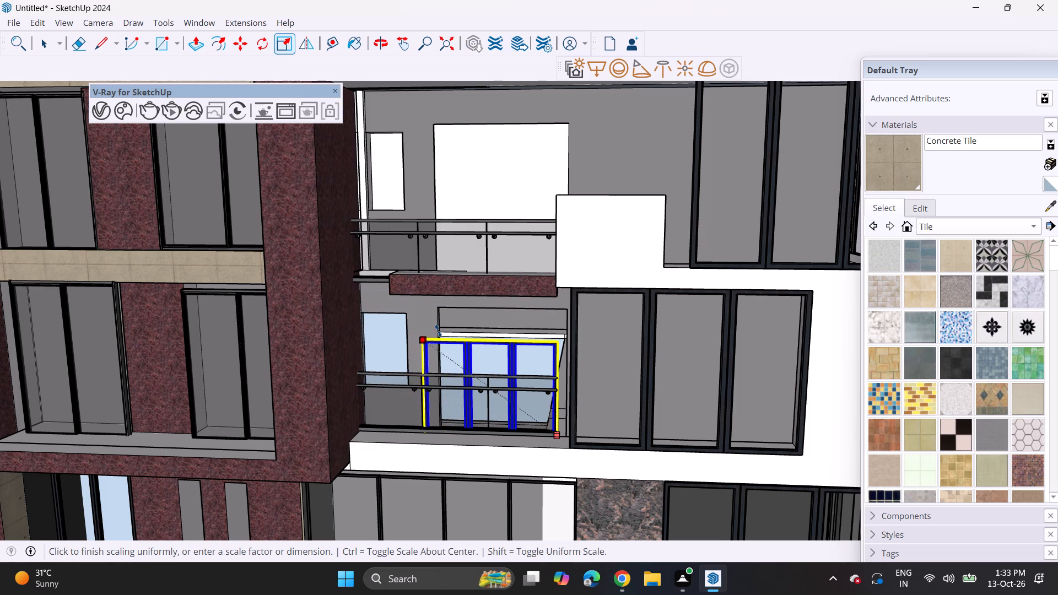
click(438, 331)
middle_drag(451, 349, 533, 333)
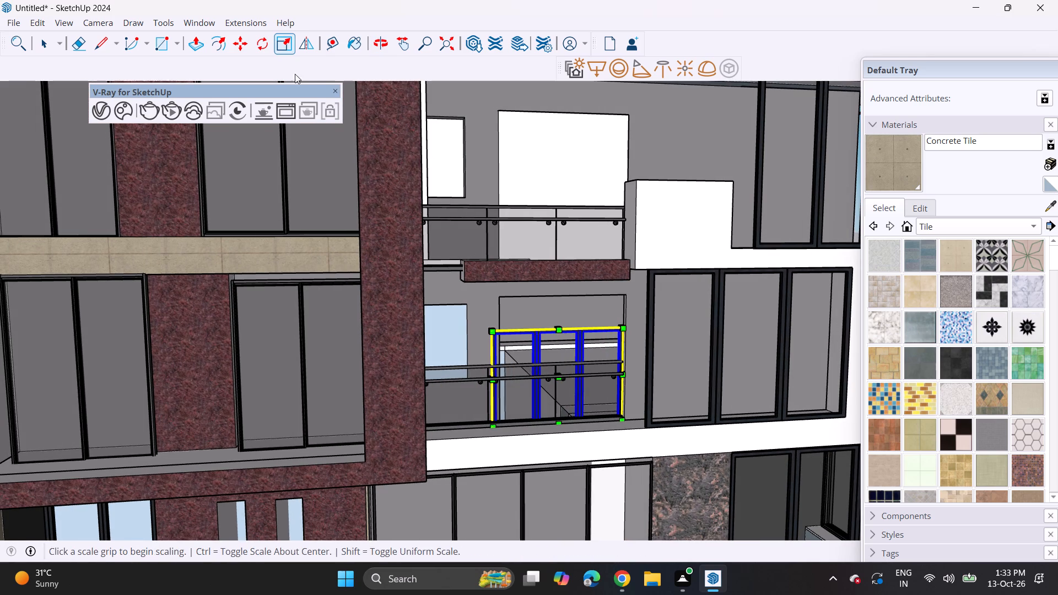
drag(237, 45, 245, 50)
click(626, 329)
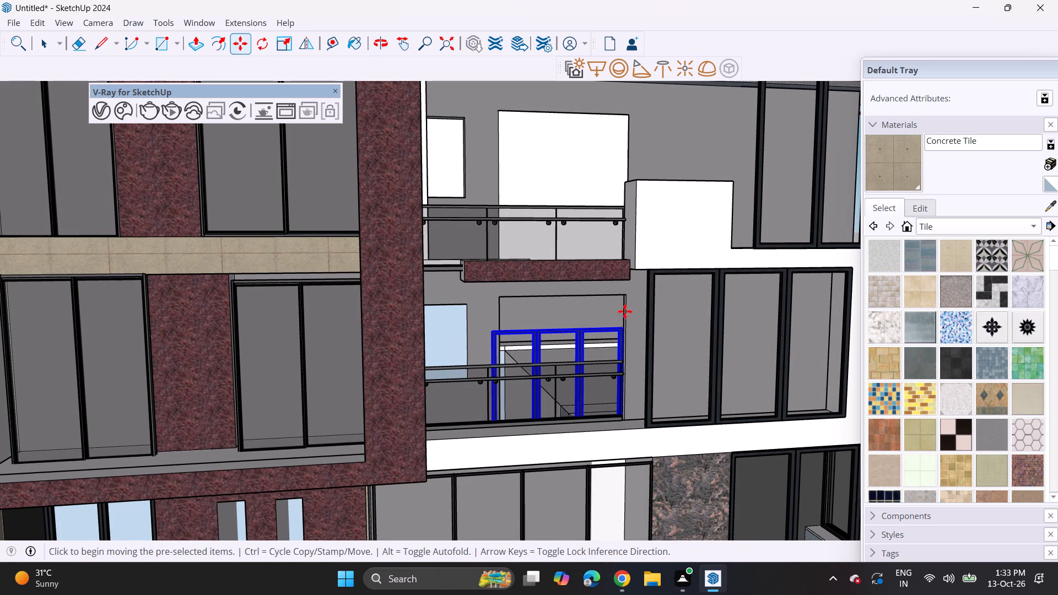
click(623, 293)
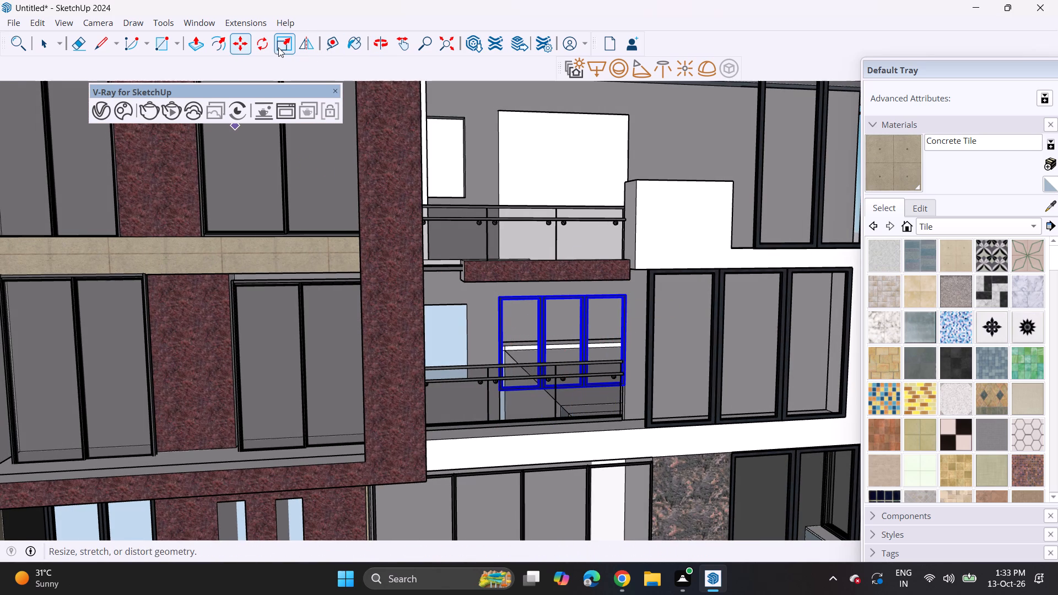
Stretch the fitted window's height down to the bottom edge of the lowest balcony's door opening.
drag(277, 47, 286, 48)
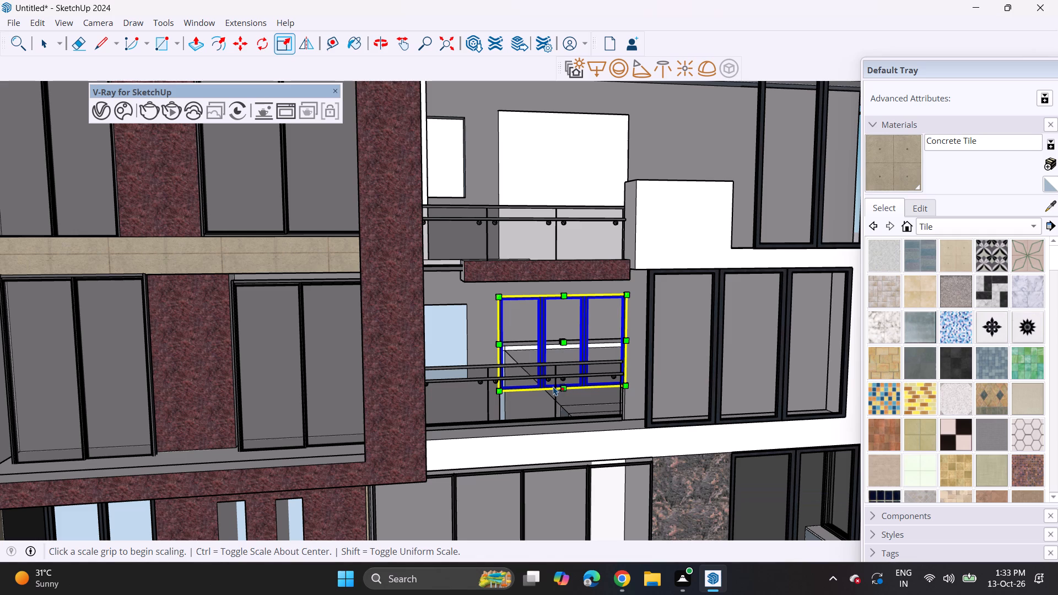
middle_drag(567, 379, 640, 391)
scroll(609, 399, up, 7)
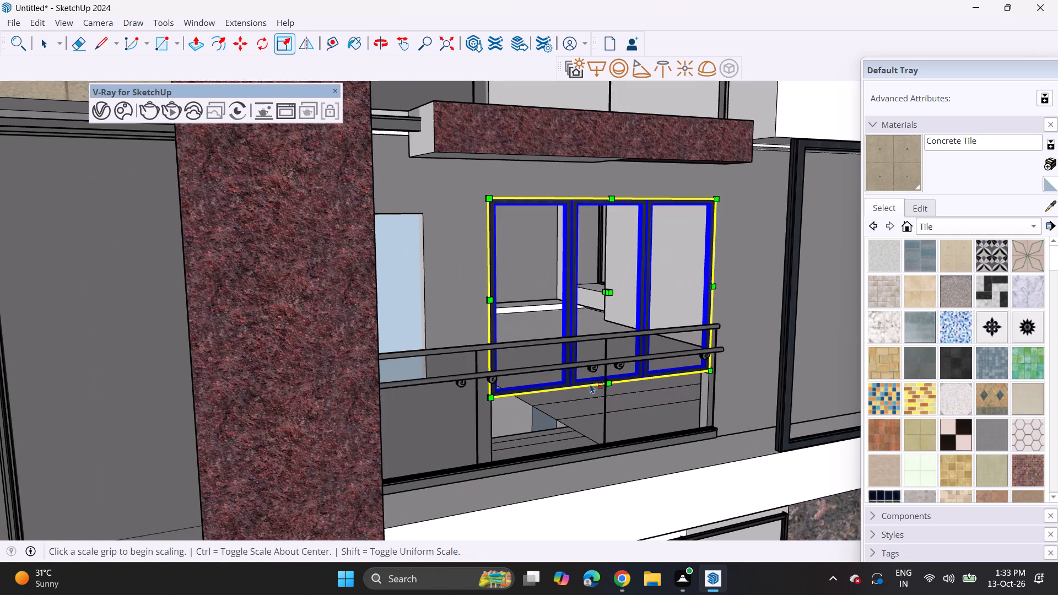
middle_drag(595, 384, 631, 386)
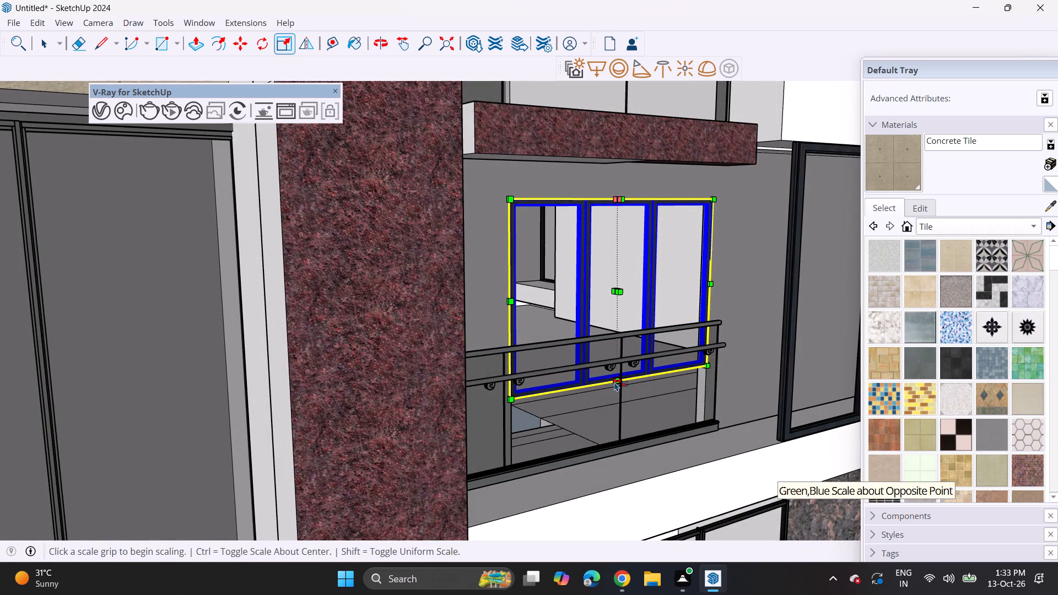
scroll(616, 378, up, 9)
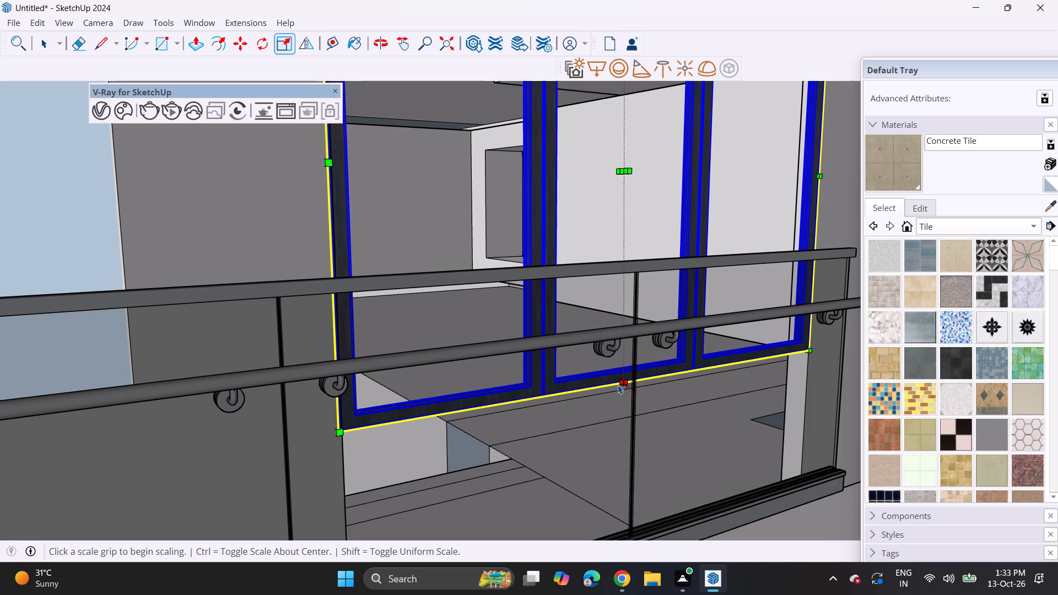
click(617, 383)
middle_drag(601, 458, 591, 497)
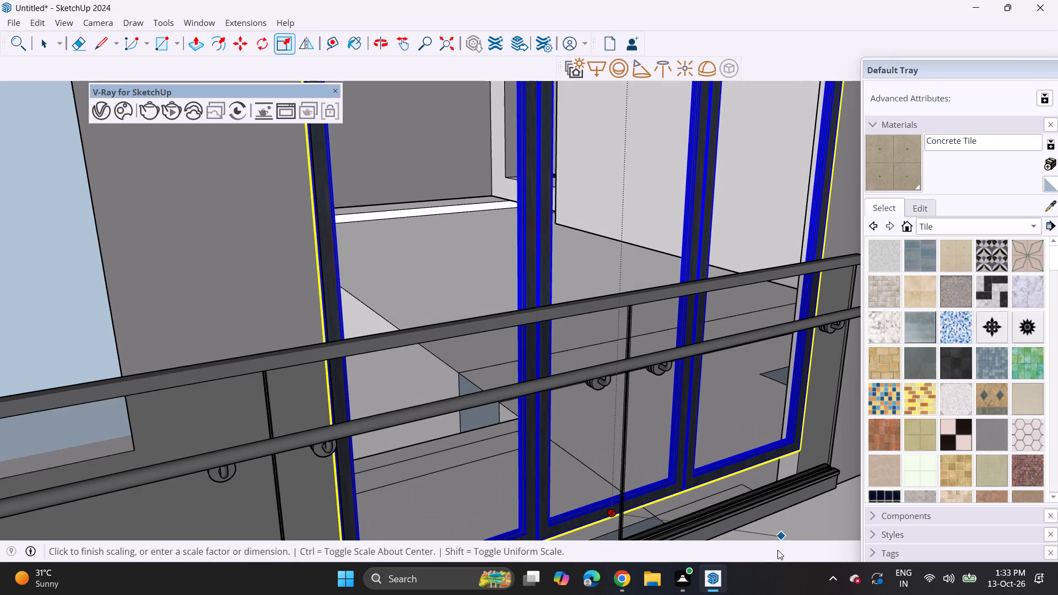
click(776, 535)
middle_drag(769, 504, 551, 405)
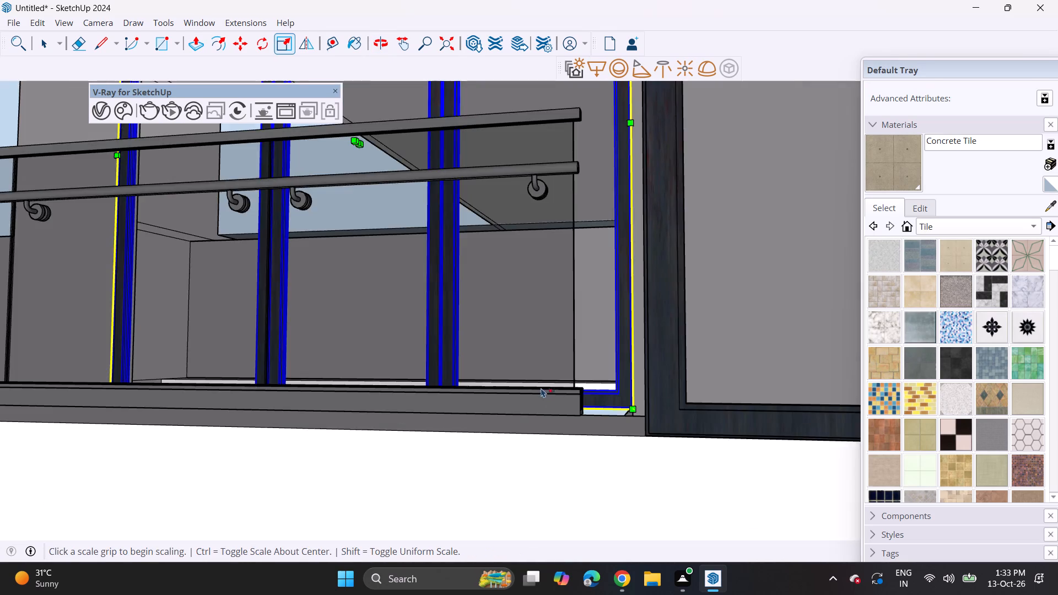
Copy the fitted window up to the next balcony's door opening and align it with that opening's upper corner.
scroll(541, 387, down, 12)
shift+middle_drag(463, 310, 509, 465)
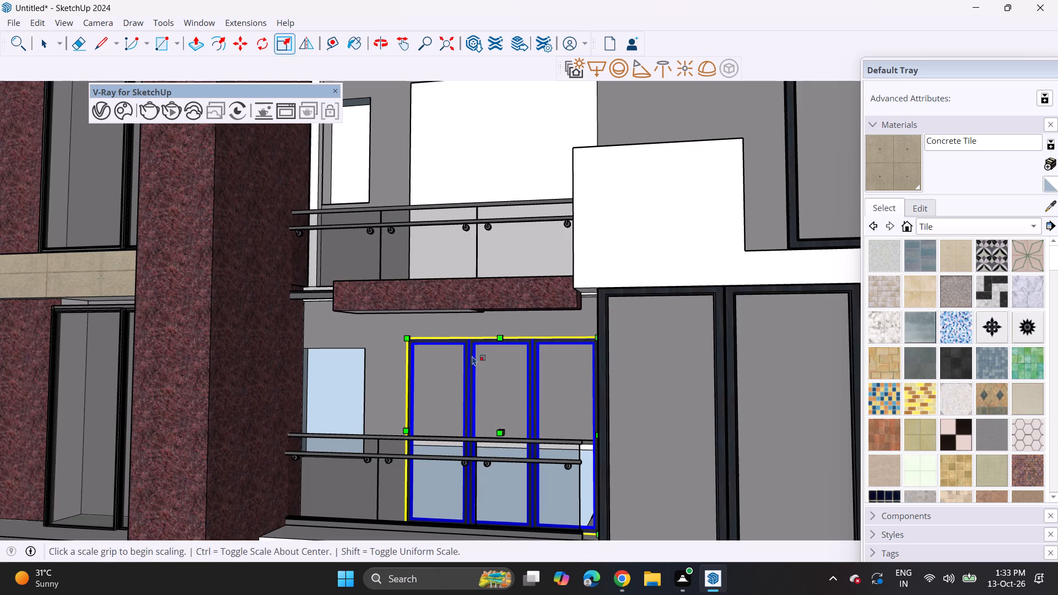
middle_drag(498, 378, 547, 426)
key(space)
key(m)
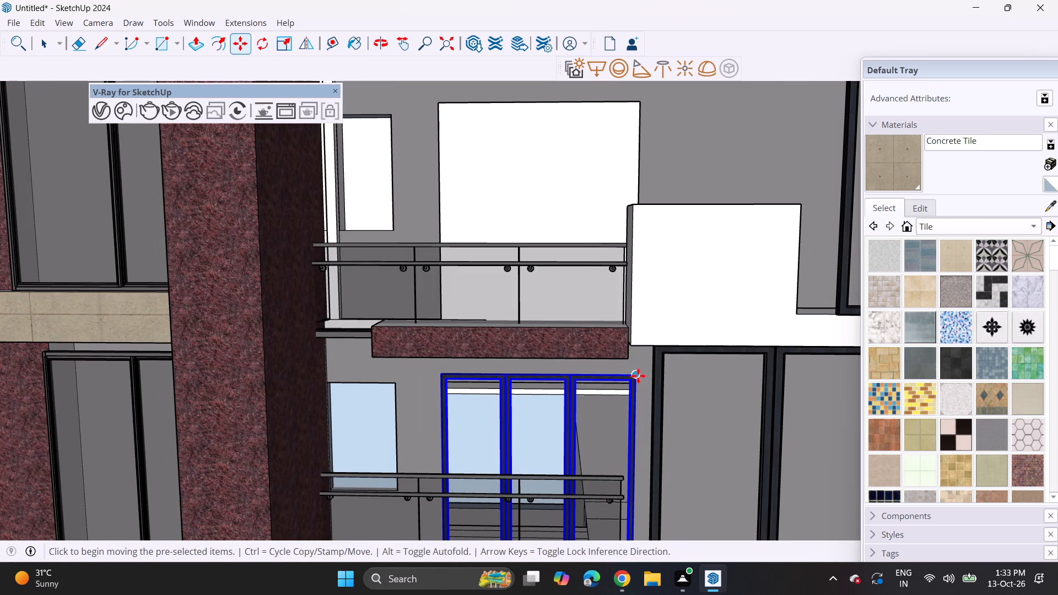
click(638, 376)
shift+middle_drag(603, 210, 630, 347)
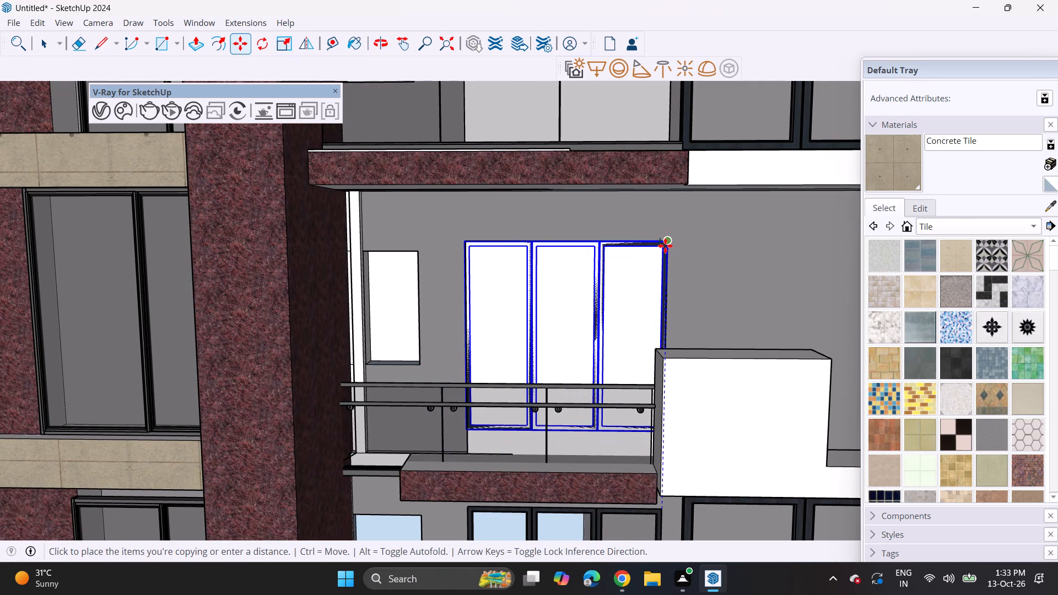
click(675, 265)
middle_drag(683, 264, 640, 289)
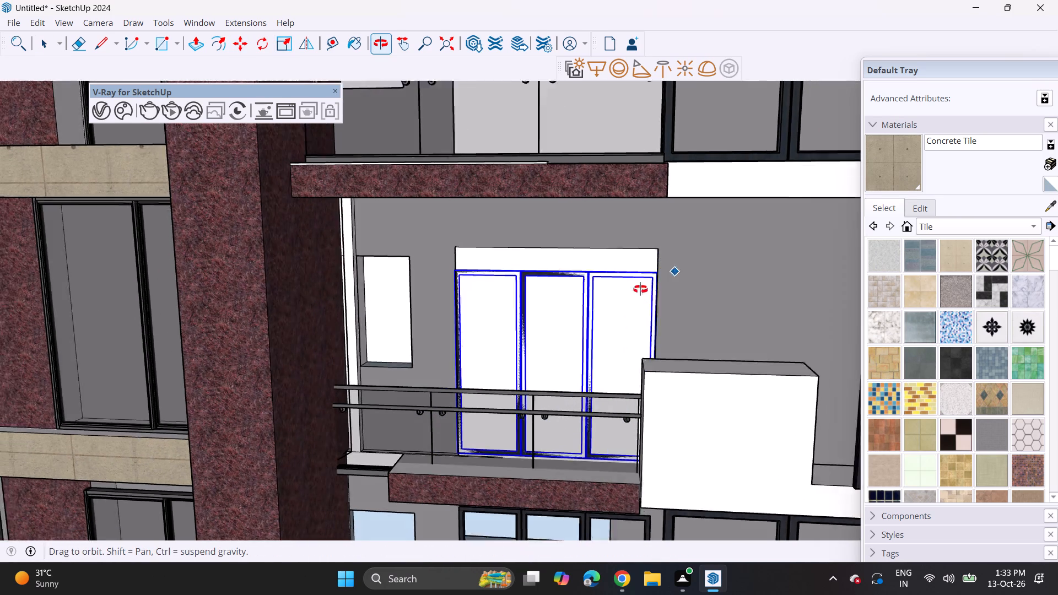
middle_drag(640, 289, 441, 298)
scroll(528, 293, up, 3)
click(528, 293)
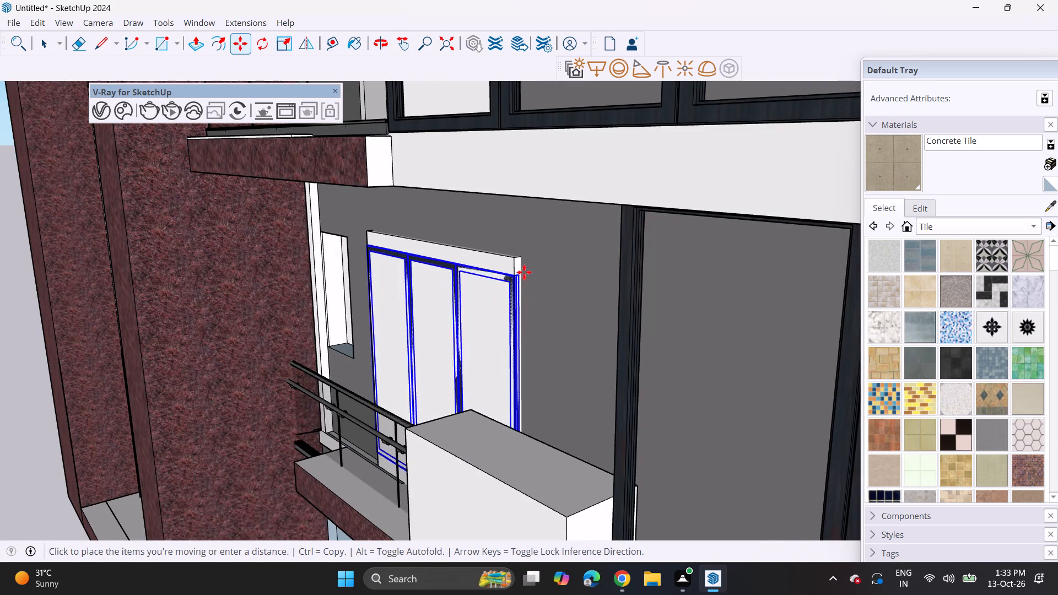
click(514, 262)
Paint the white panel behind the upper window copy with Color M06 from the Colors collection.
middle_drag(492, 305, 512, 295)
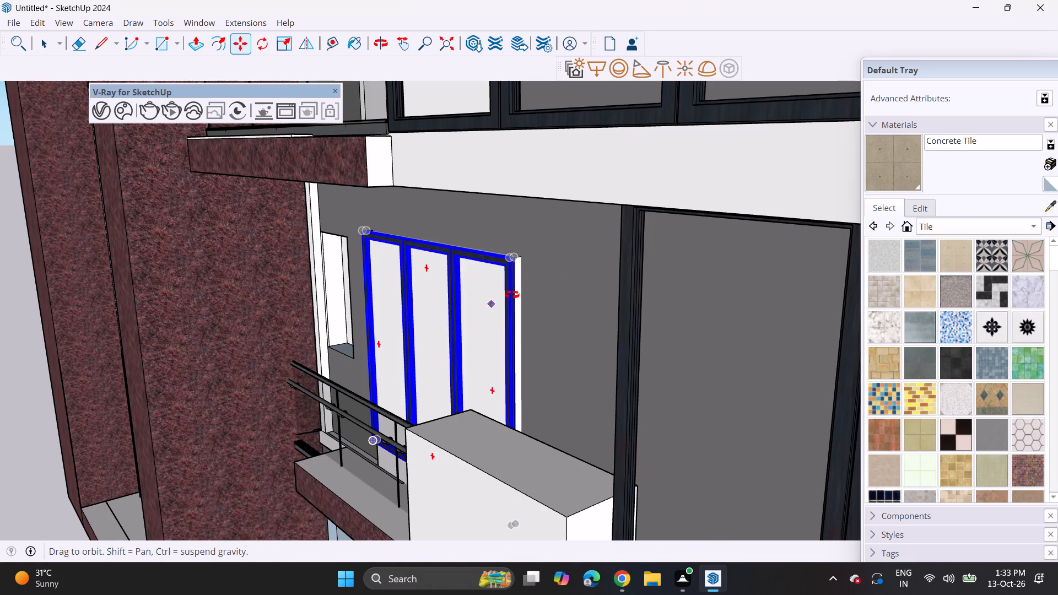
middle_drag(512, 295, 567, 259)
scroll(500, 296, down, 15)
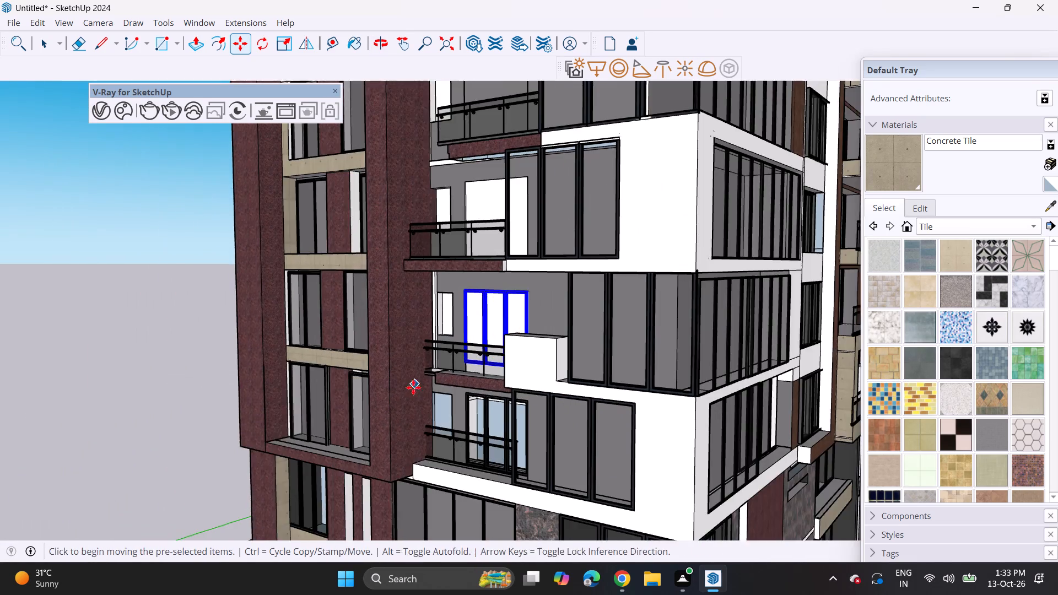
middle_drag(414, 388, 521, 390)
click(960, 356)
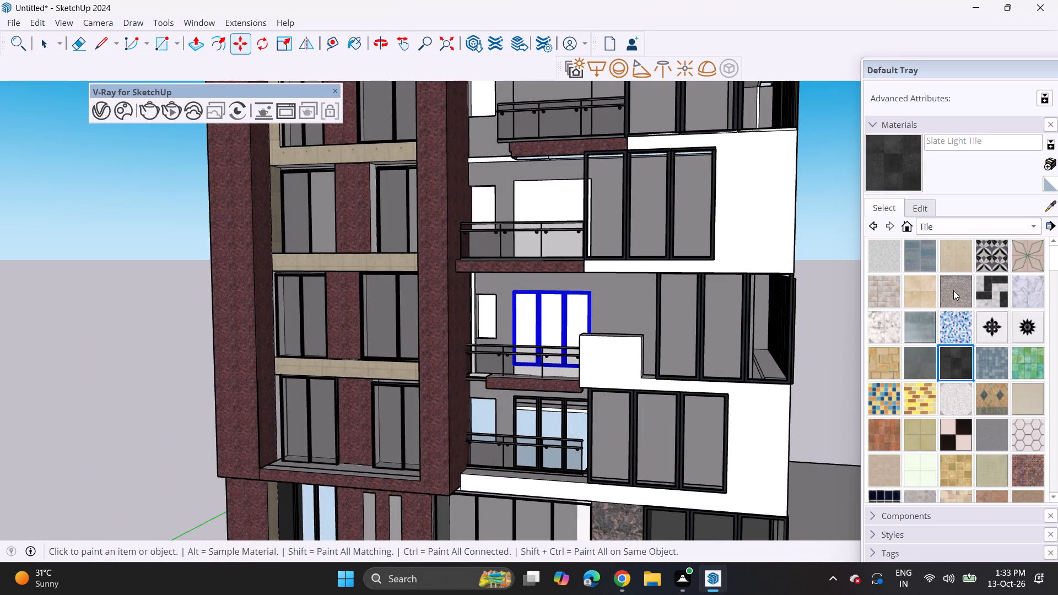
click(914, 209)
click(895, 210)
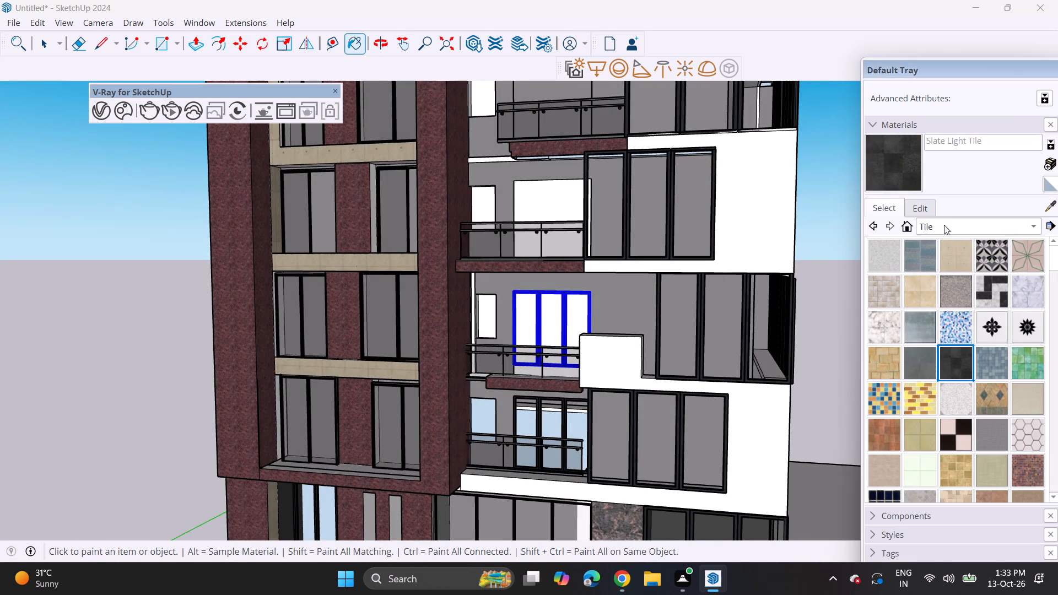
click(944, 225)
click(898, 115)
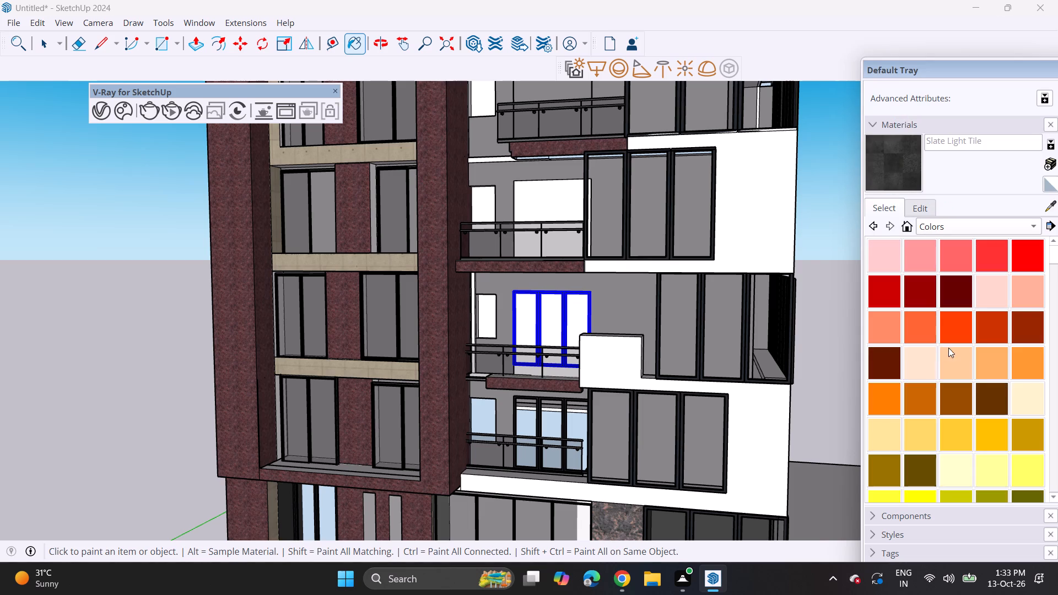
scroll(967, 396, down, 18)
click(962, 356)
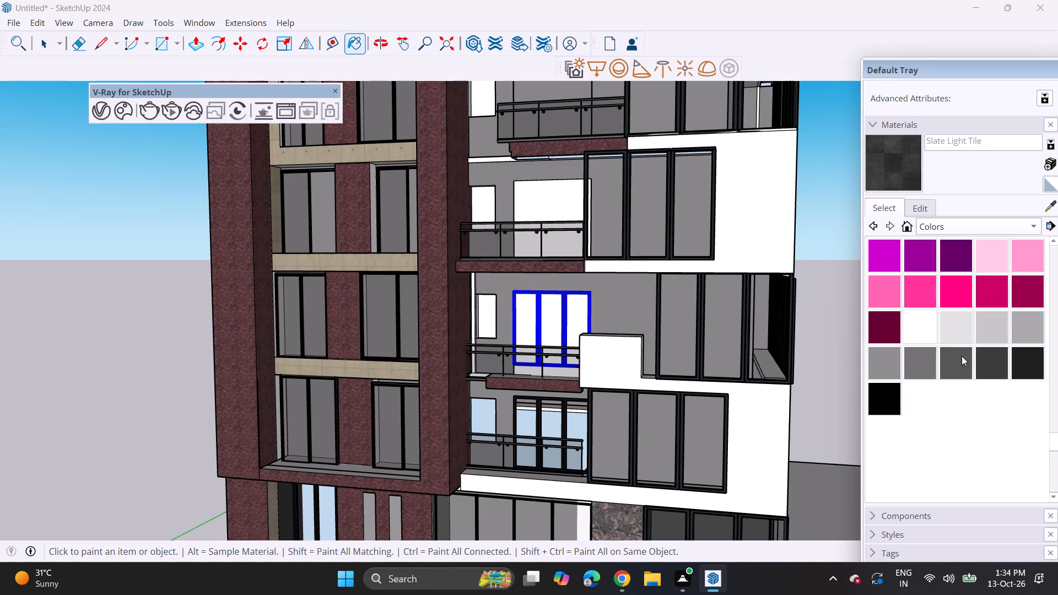
scroll(553, 356, up, 4)
click(556, 380)
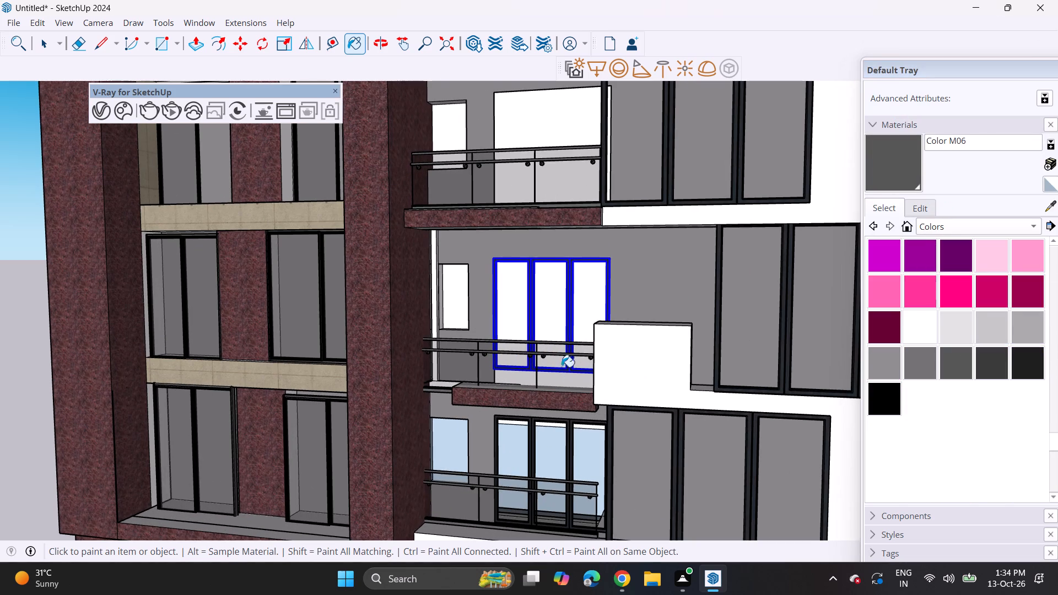
middle_drag(569, 344, 551, 446)
scroll(547, 393, up, 5)
middle_drag(547, 399, 534, 496)
scroll(553, 431, up, 3)
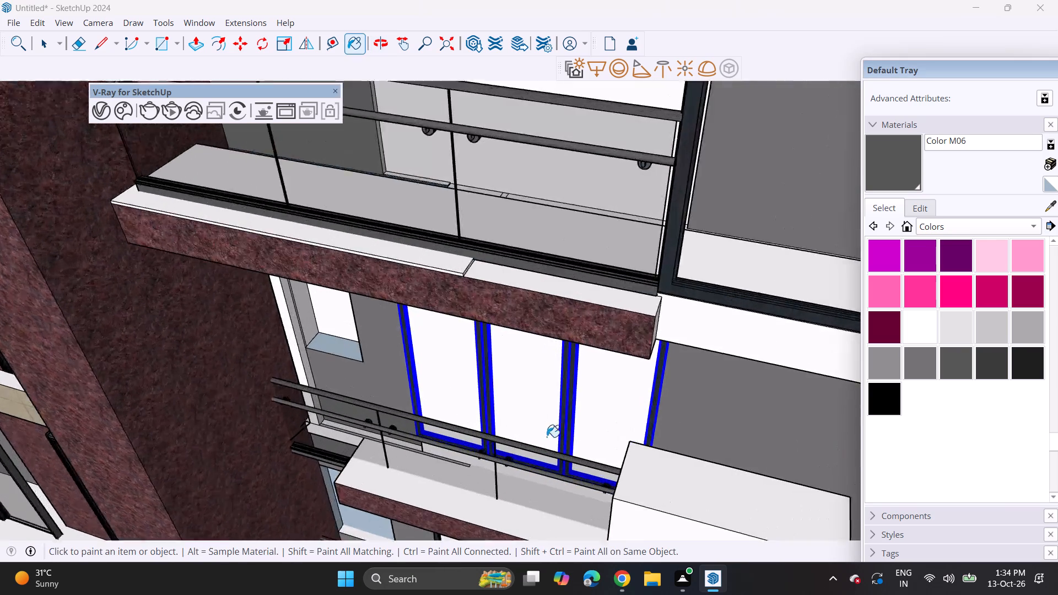
scroll(547, 437, up, 7)
click(559, 399)
middle_drag(538, 473, 531, 502)
scroll(532, 500, up, 1)
middle_drag(533, 475, 530, 505)
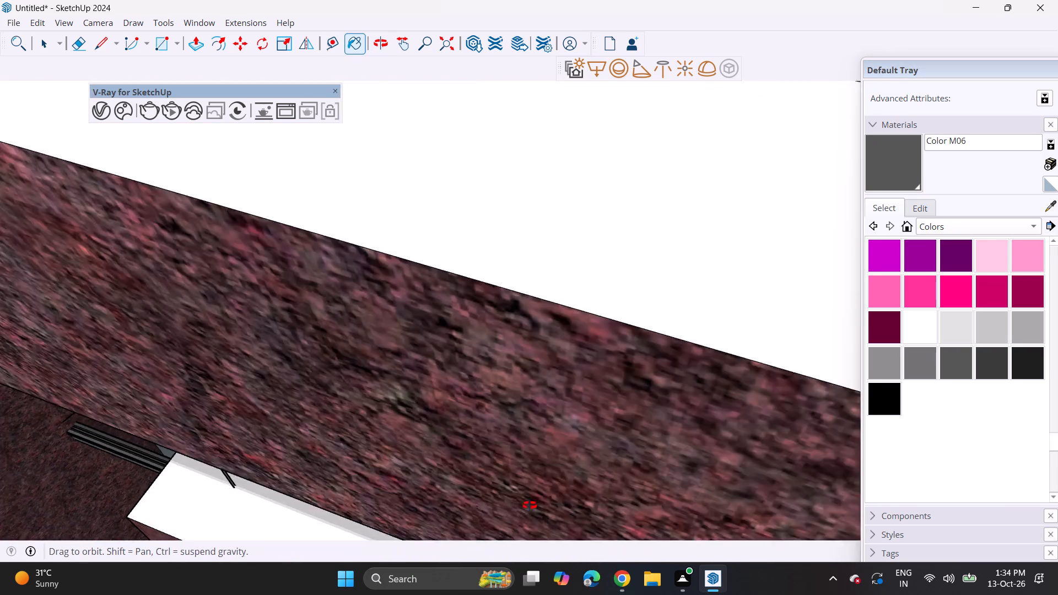
middle_drag(530, 505, 550, 479)
scroll(546, 477, up, 5)
middle_drag(541, 476, 533, 528)
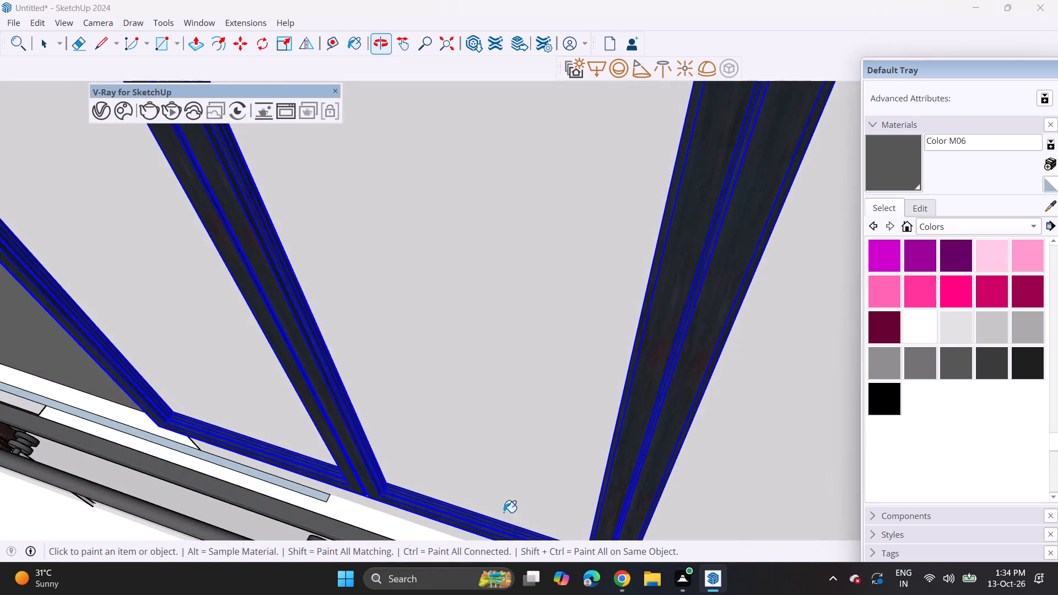
middle_click(500, 512)
scroll(500, 512, up, 5)
middle_drag(478, 517, 515, 452)
shift+scroll(499, 487, up, 1)
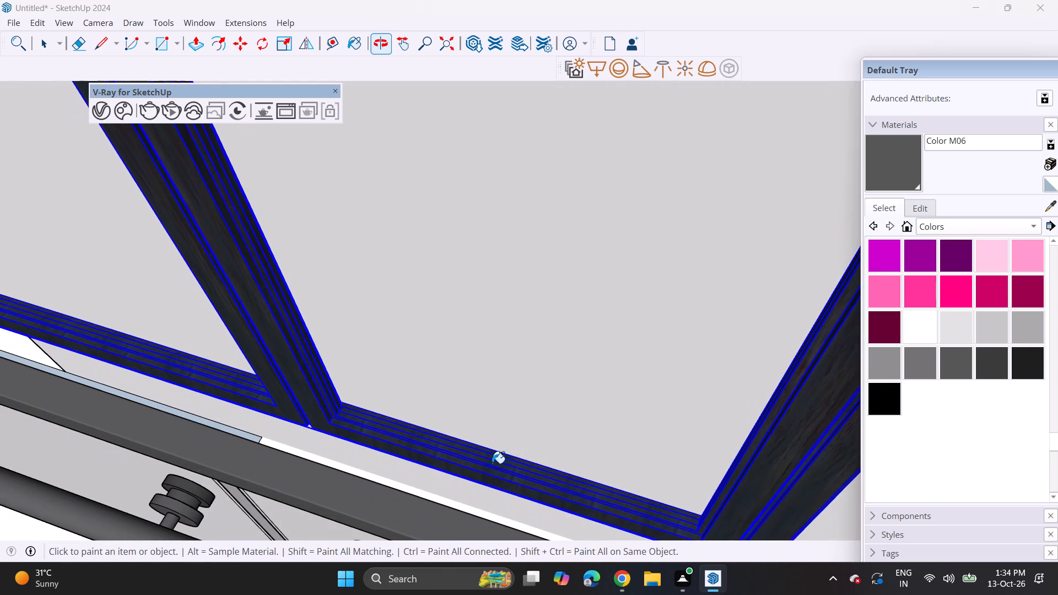
click(478, 495)
Paint the white panels in the door openings of the two balconies above the copied window with Color M06.
middle_drag(490, 470, 490, 442)
scroll(490, 421, down, 7)
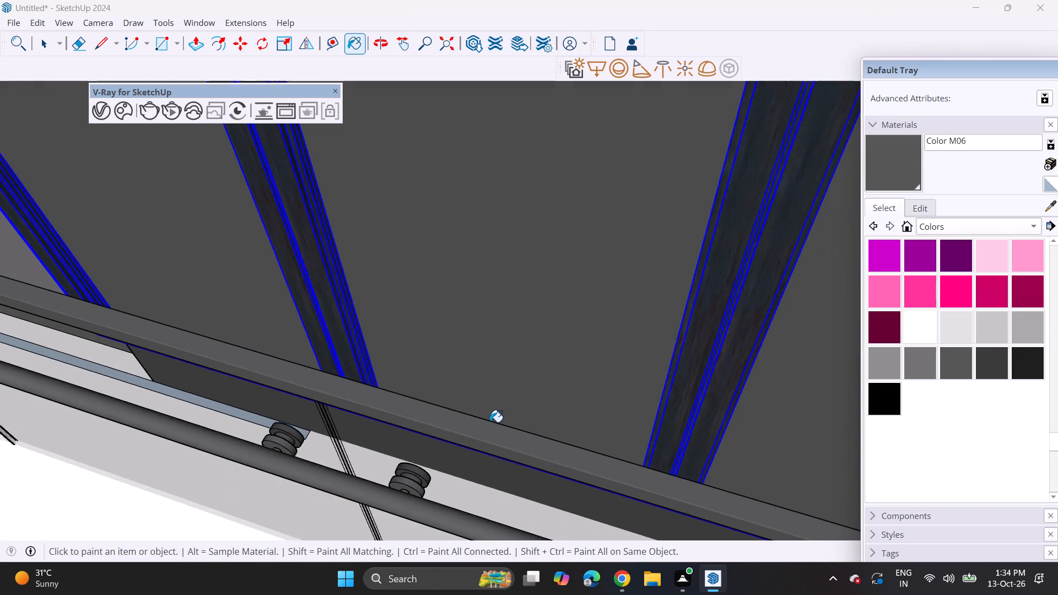
scroll(490, 422, down, 19)
middle_drag(478, 451, 491, 377)
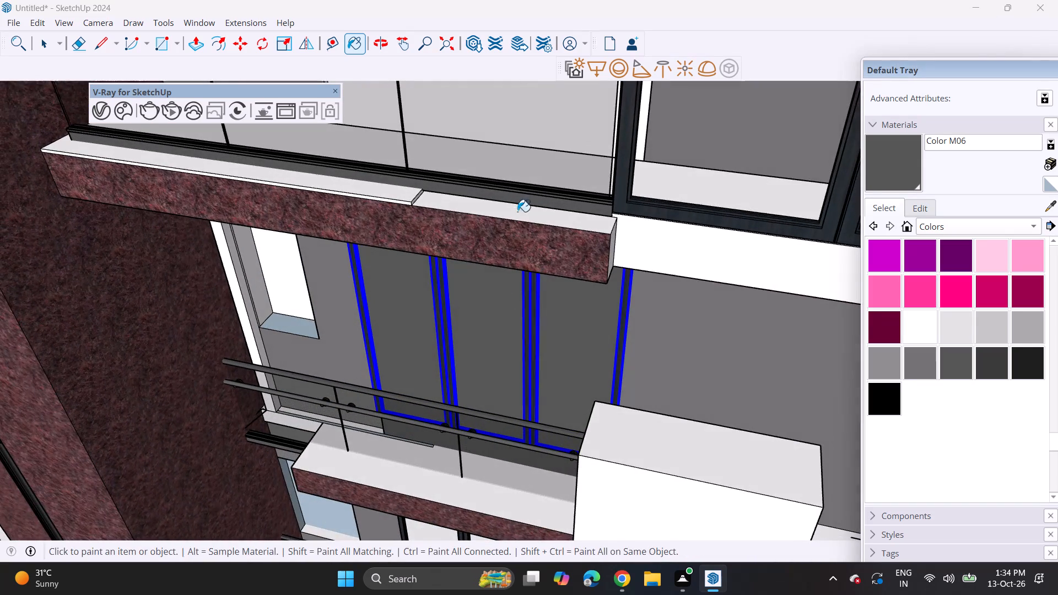
middle_drag(506, 318, 478, 432)
middle_drag(467, 431, 464, 551)
middle_drag(457, 499, 487, 362)
click(509, 209)
scroll(501, 261, down, 1)
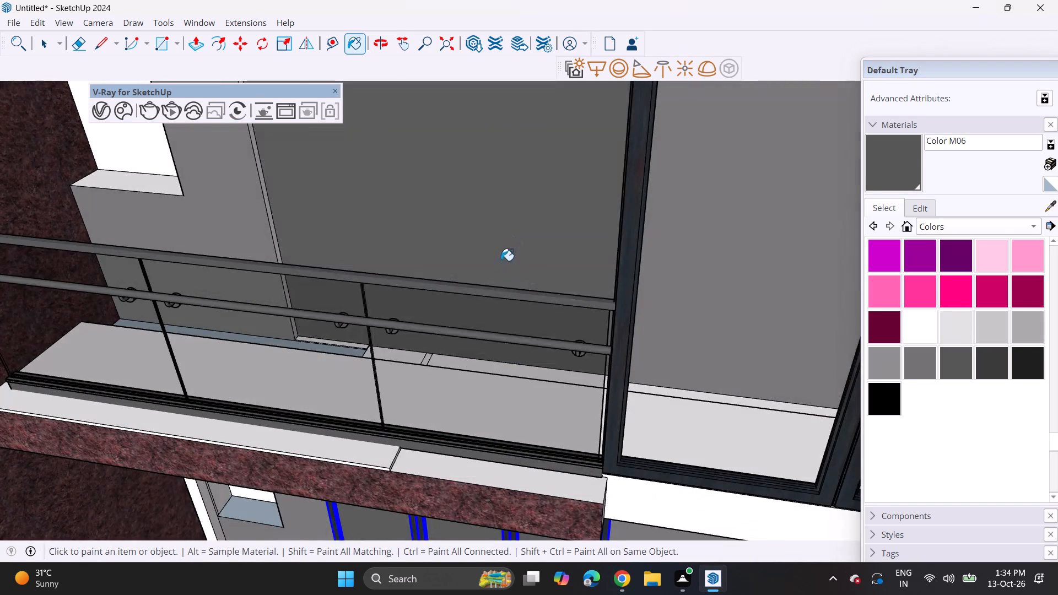
scroll(501, 261, down, 5)
middle_drag(466, 361, 404, 559)
middle_drag(453, 269, 463, 209)
shift+middle_drag(473, 253, 505, 388)
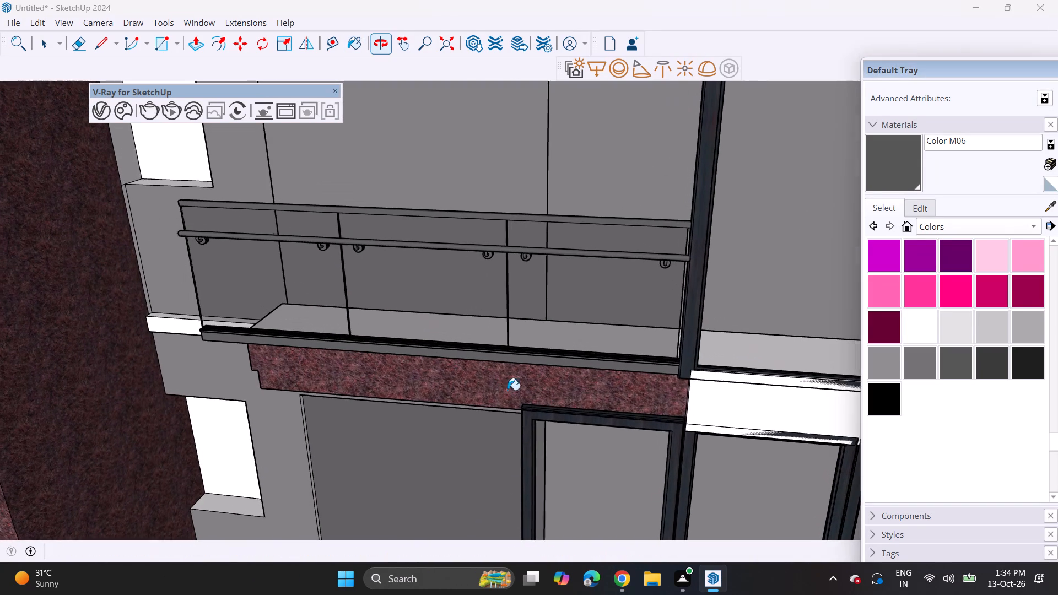
click(474, 173)
Paint the white panels in the next two balcony door openings further up with Color M06.
scroll(471, 205, down, 9)
middle_drag(471, 180, 473, 278)
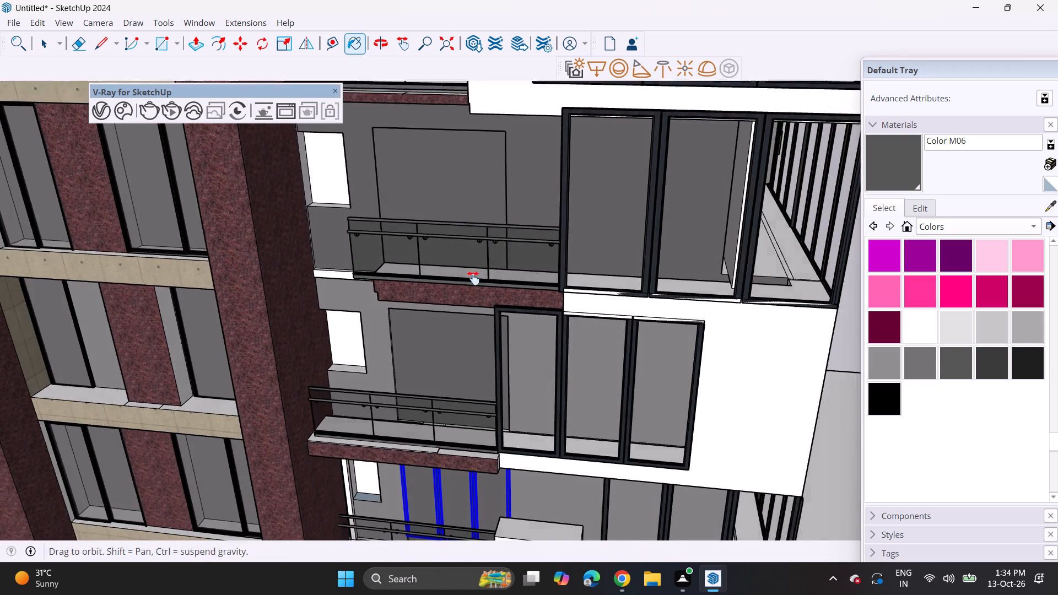
middle_drag(473, 278, 475, 484)
click(460, 286)
shift+middle_drag(465, 308, 465, 460)
click(454, 247)
Paint the white panels in the next two balcony door openings up, including their narrow edge strips, with Color M06.
middle_drag(466, 234, 467, 435)
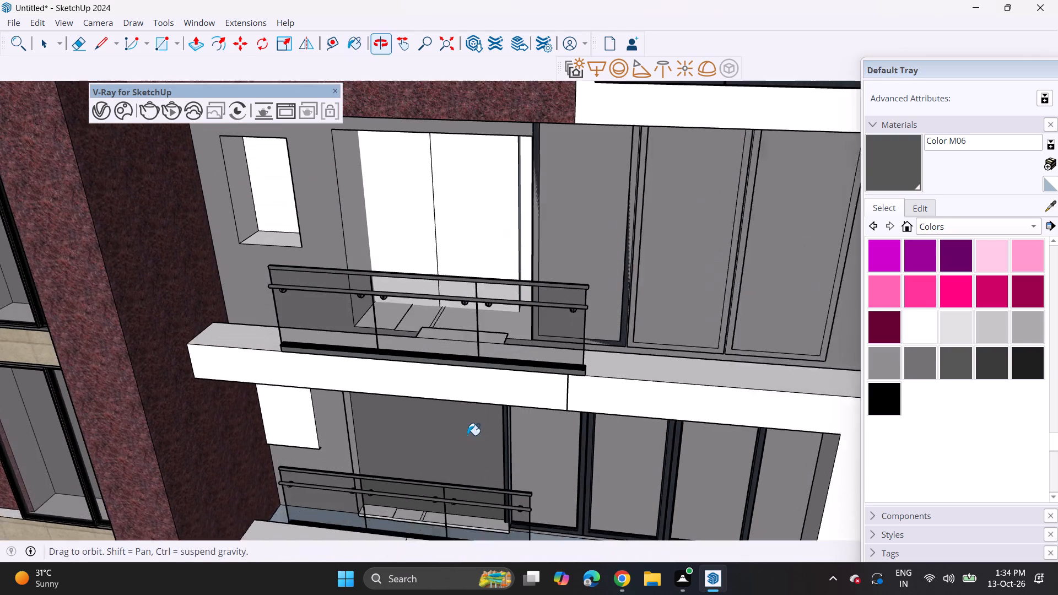
middle_drag(467, 435, 467, 430)
click(477, 243)
middle_drag(478, 242, 476, 252)
click(422, 257)
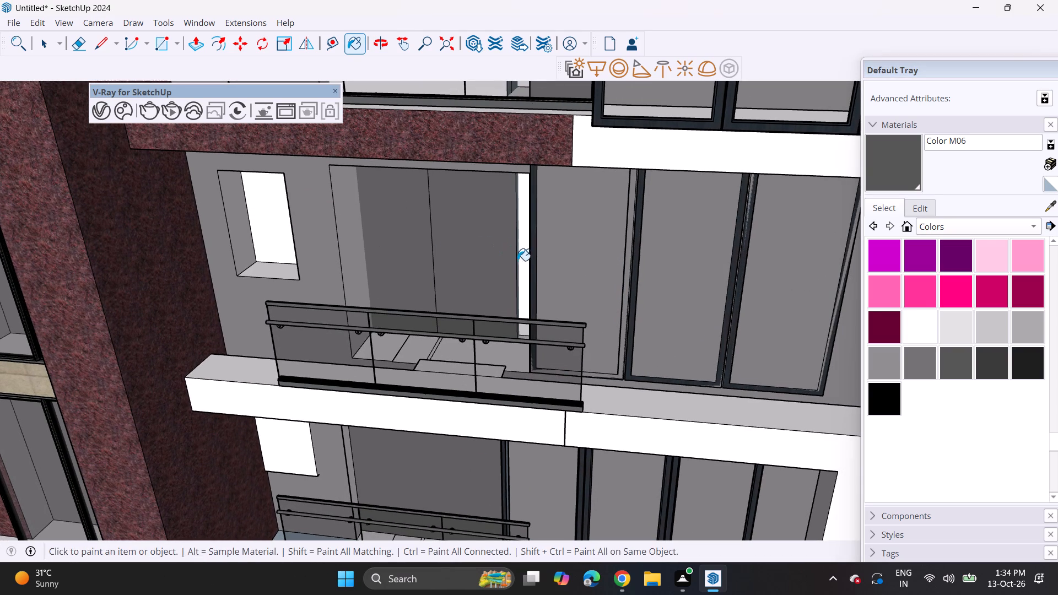
click(526, 267)
shift+middle_drag(500, 245, 507, 461)
click(474, 231)
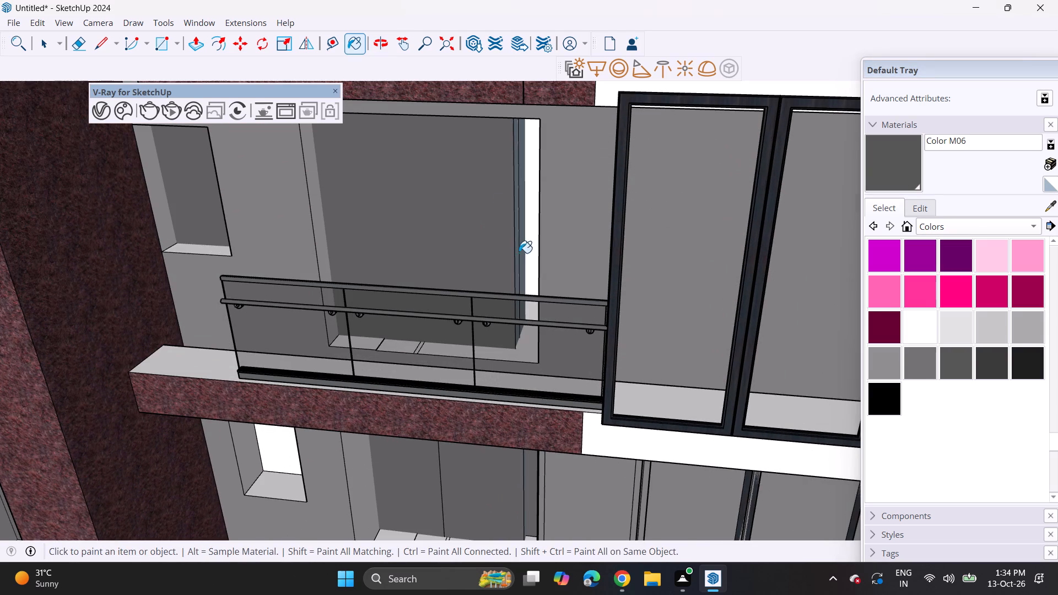
click(530, 260)
Paint the white panels in the remaining four balcony door openings up to the top floor with Color M06.
scroll(523, 252, down, 9)
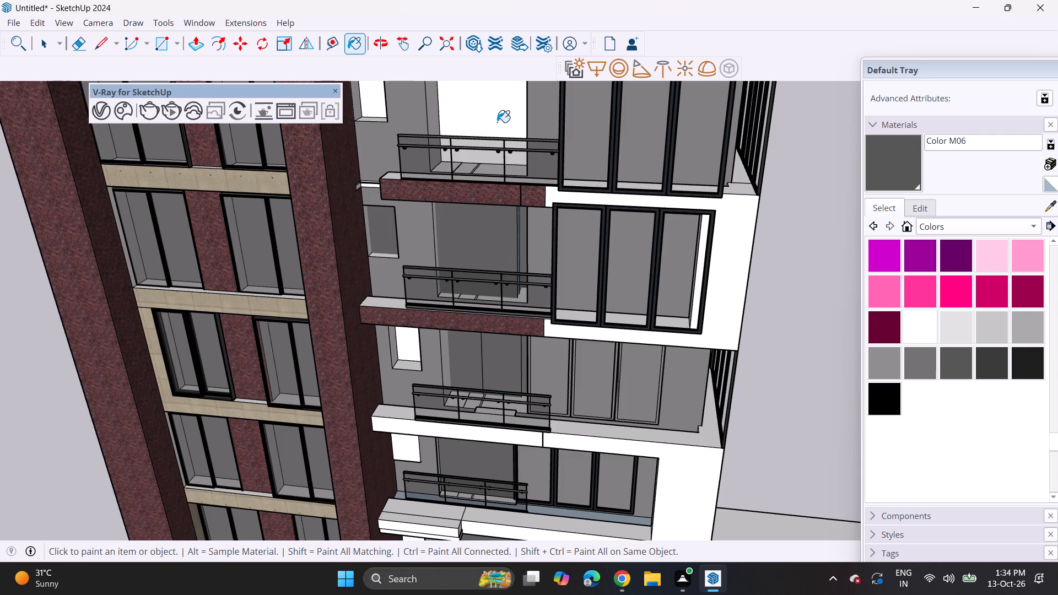
click(497, 122)
shift+middle_drag(506, 137, 509, 343)
drag(512, 139, 512, 149)
shift+middle_drag(512, 194, 504, 413)
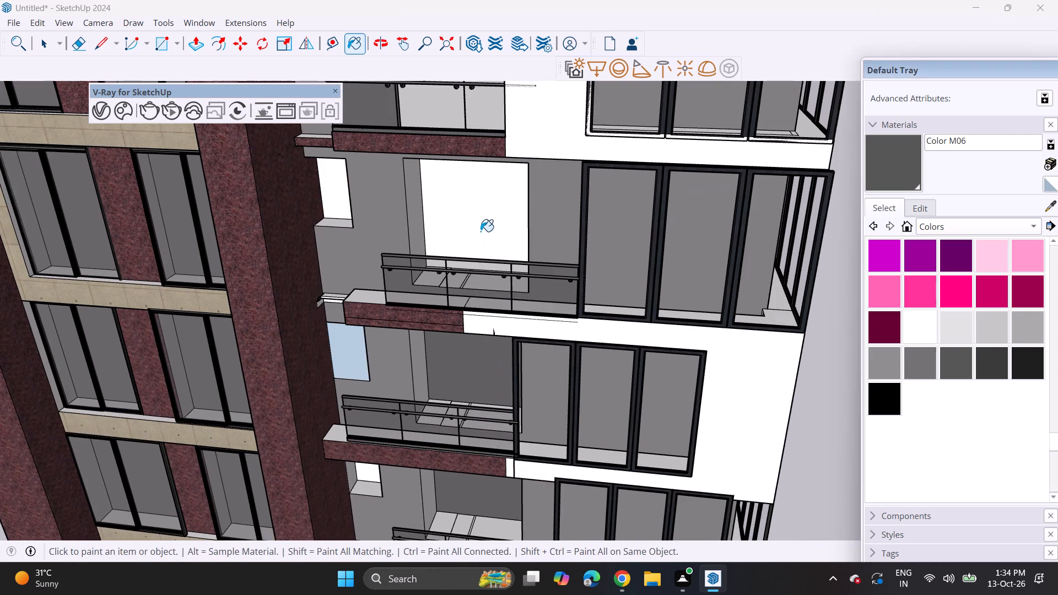
click(480, 222)
shift+middle_drag(492, 269, 495, 442)
click(484, 214)
middle_drag(514, 305, 483, 142)
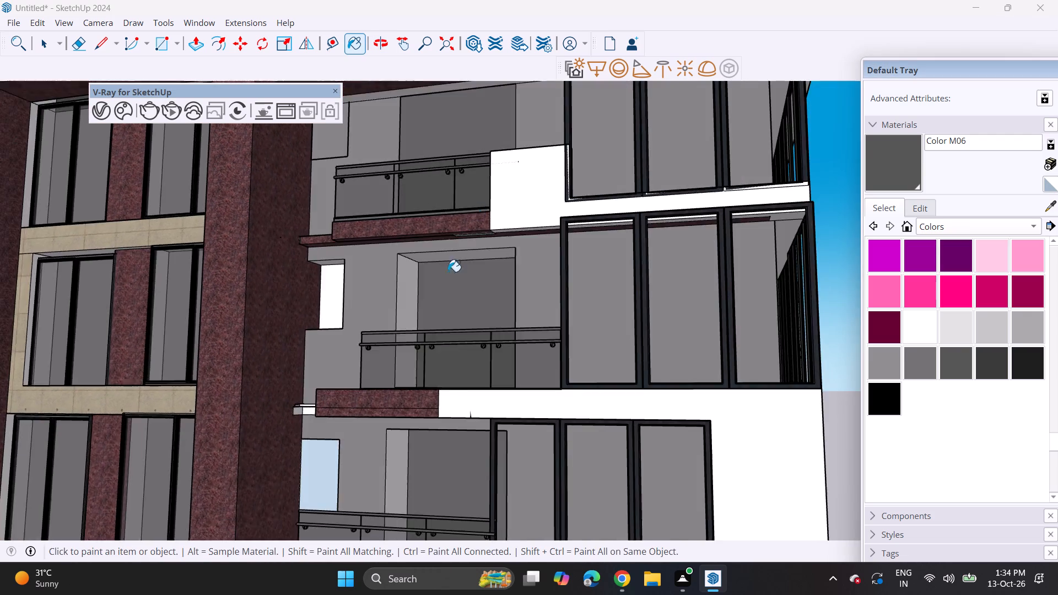
Copy the three-pane window from the lowest balcony into the third balcony's door opening, aligned with that opening's upper corner.
scroll(446, 284, down, 10)
middle_drag(434, 437, 463, 252)
shift+middle_drag(473, 388, 473, 311)
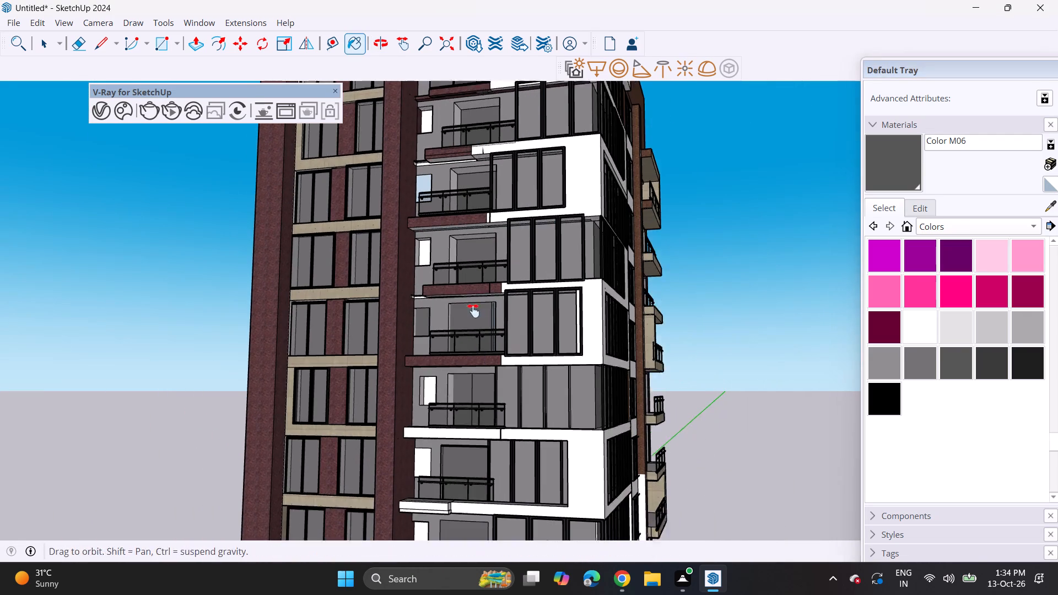
shift+middle_drag(473, 311, 473, 270)
middle_drag(441, 420, 448, 237)
middle_drag(465, 299, 465, 174)
shift+middle_drag(466, 365, 466, 253)
shift+scroll(466, 279, up, 1)
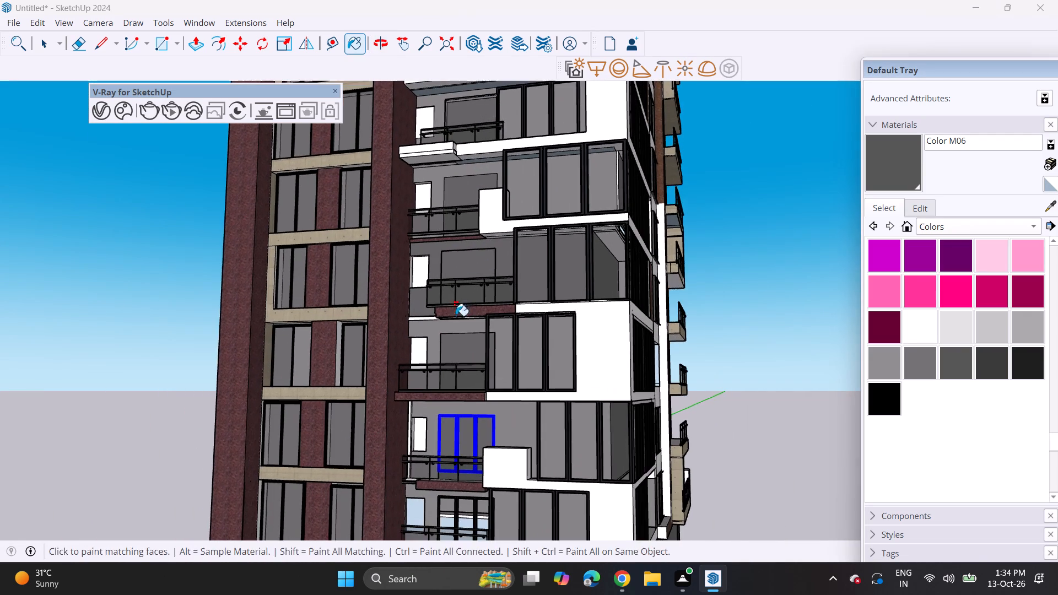
middle_drag(436, 469, 436, 320)
middle_drag(428, 356, 531, 459)
key(space)
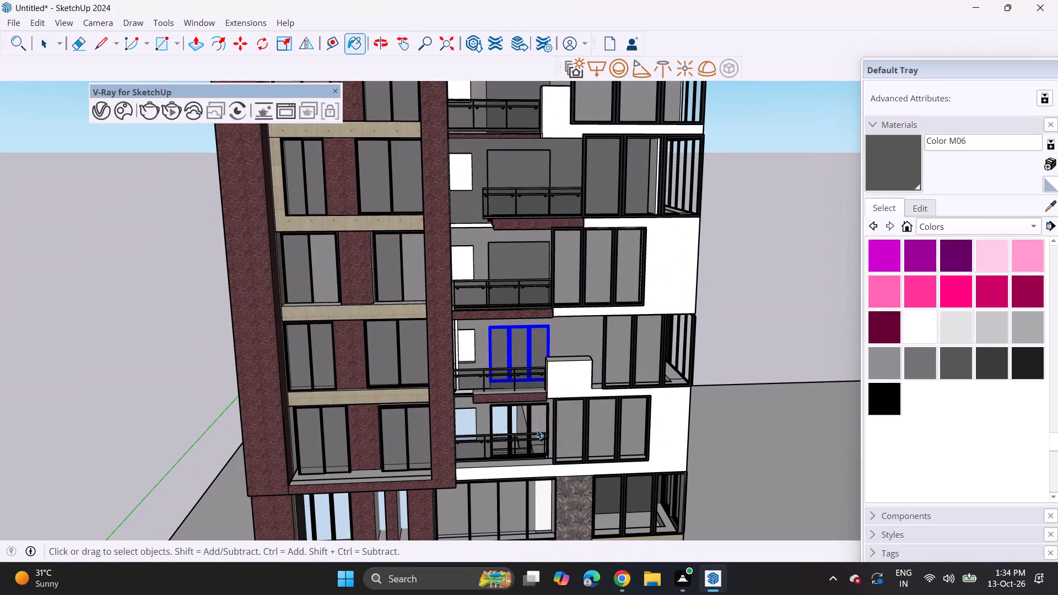
scroll(539, 429, up, 7)
click(539, 409)
scroll(536, 421, up, 3)
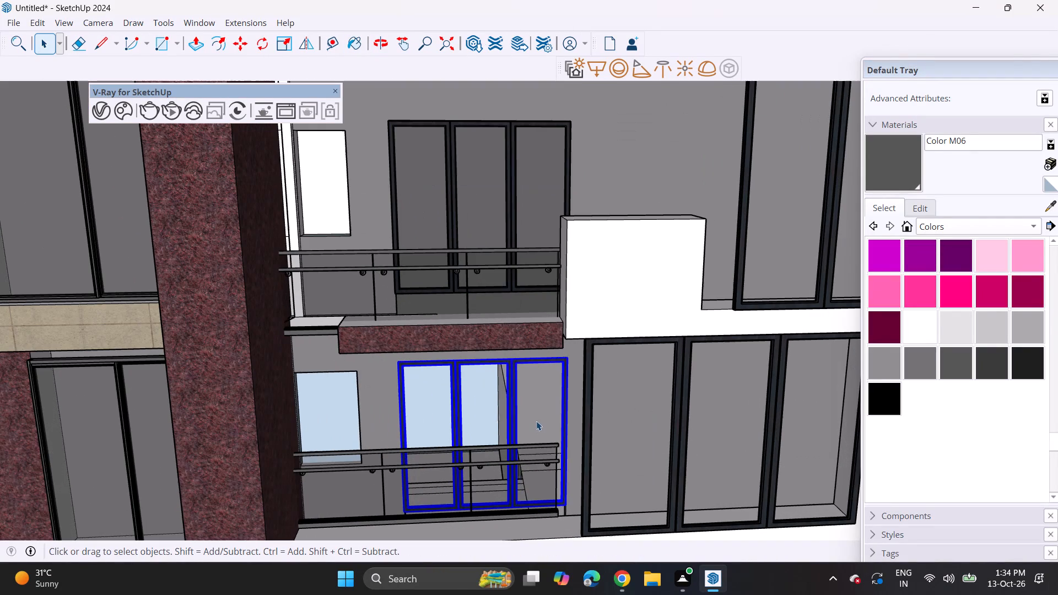
key(m)
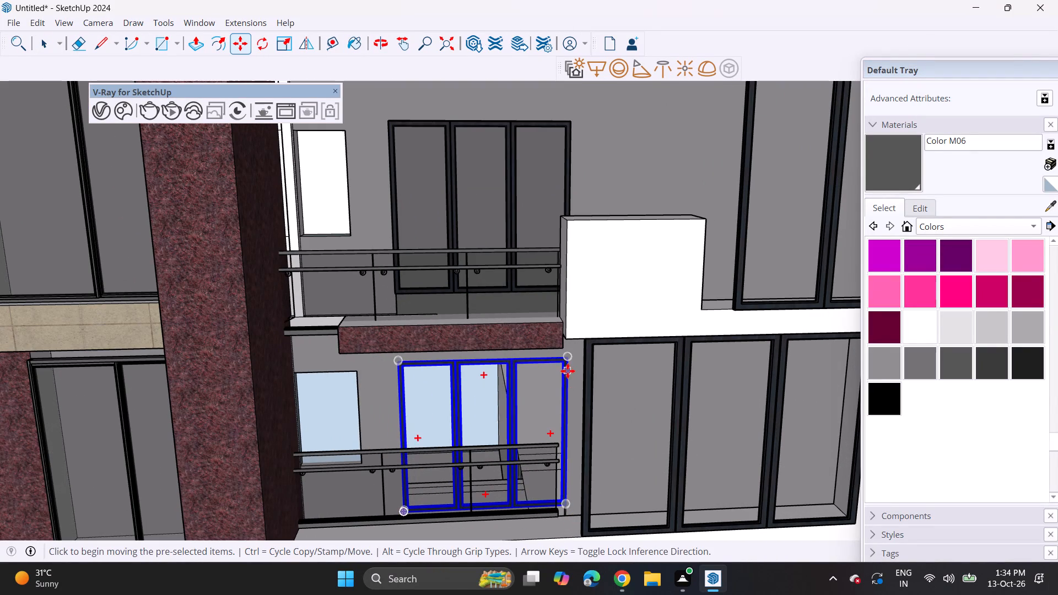
click(568, 360)
shift+middle_drag(542, 192, 488, 559)
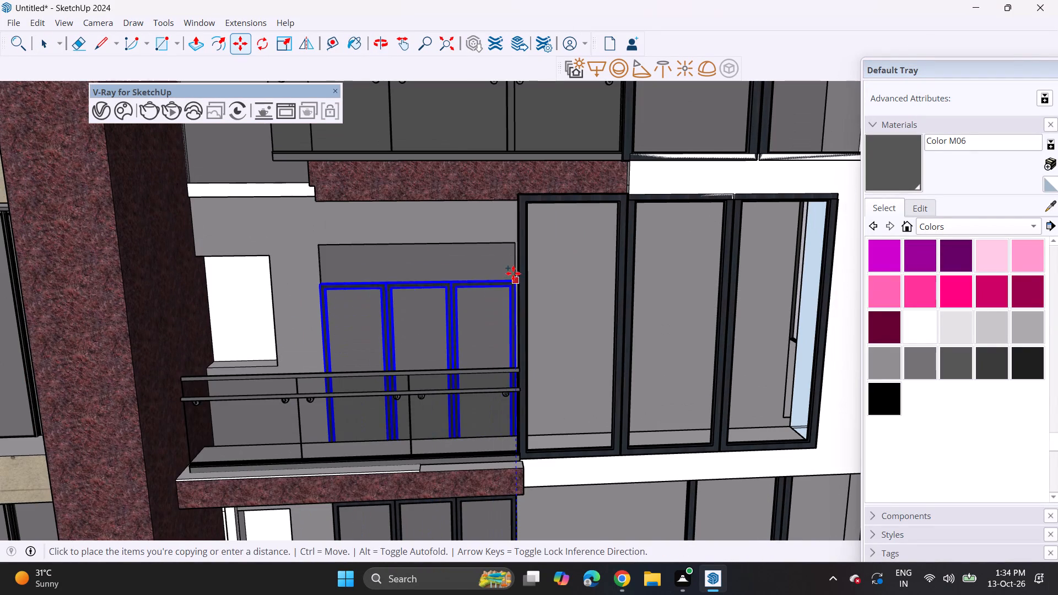
click(514, 245)
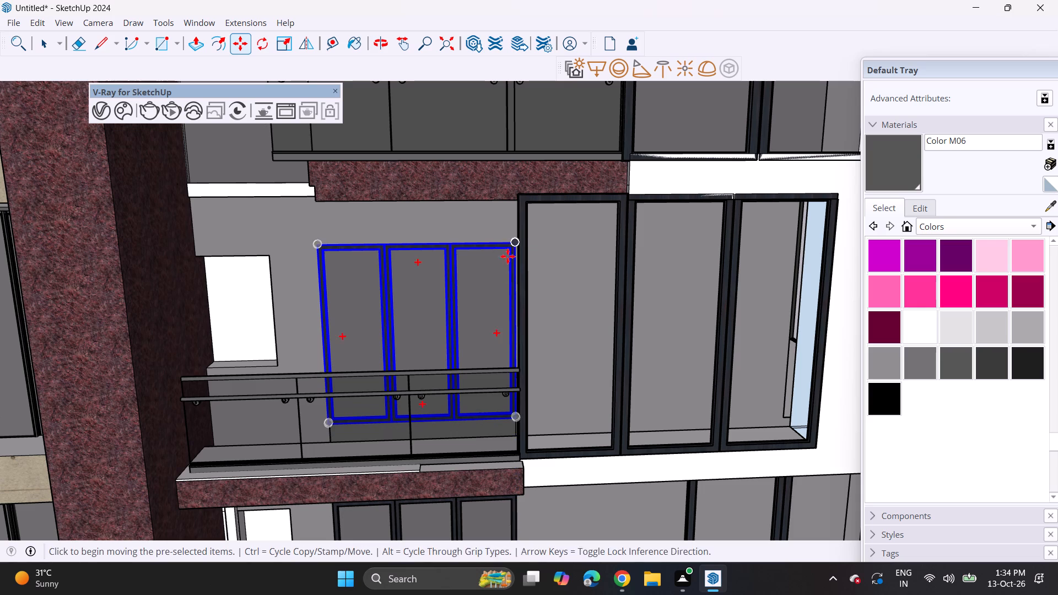
Copy the window up into the next two balcony door openings, aligning each copy with the opening's upper corner.
click(511, 246)
shift+middle_drag(510, 160, 510, 445)
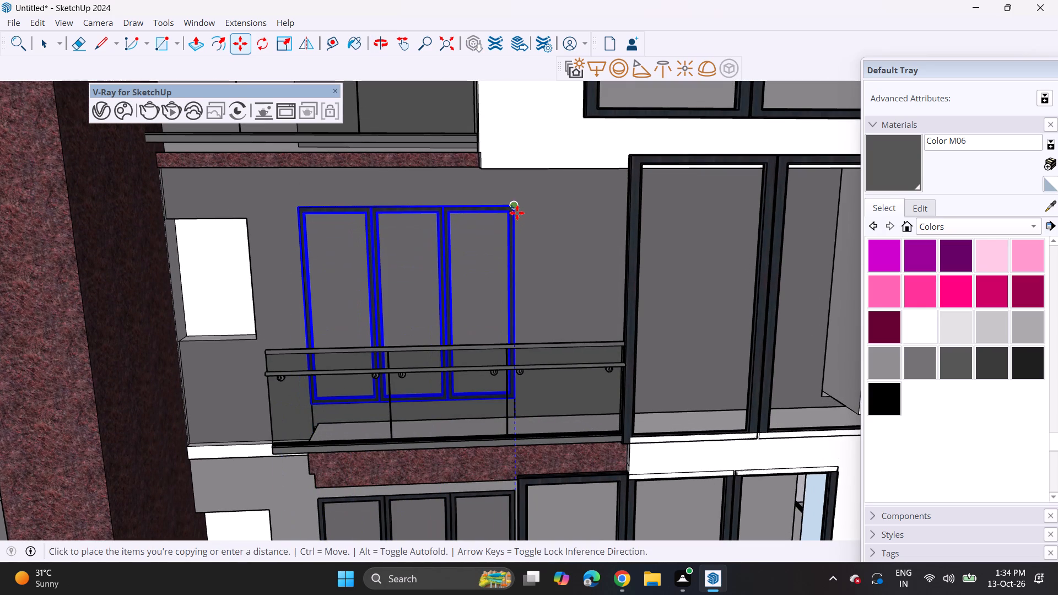
click(517, 213)
click(517, 207)
shift+middle_drag(490, 157, 539, 450)
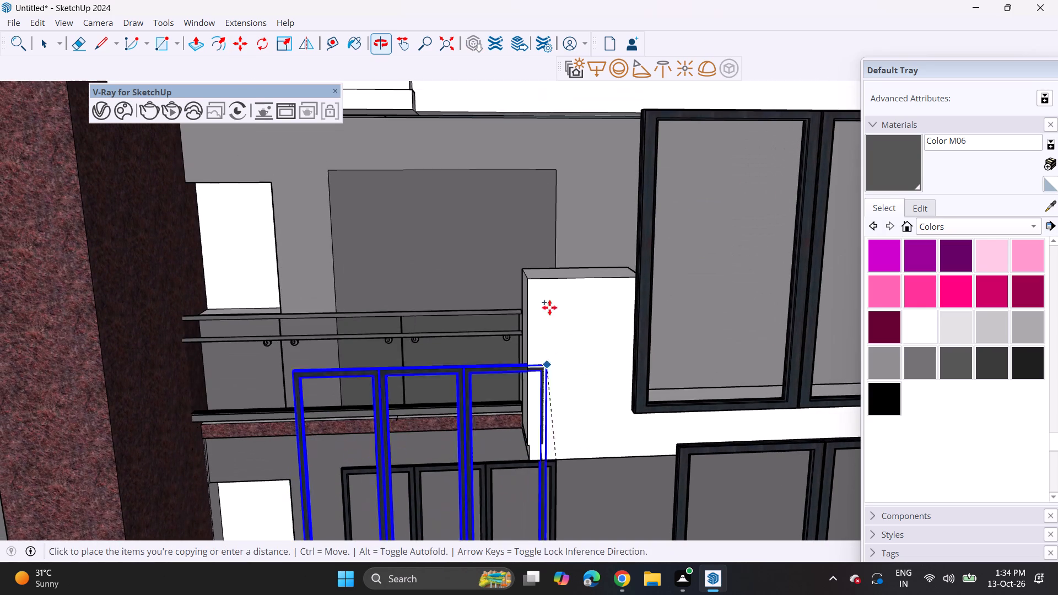
click(559, 171)
Move the last window copy from behind the white balcony block up to the next balcony's door opening.
click(560, 167)
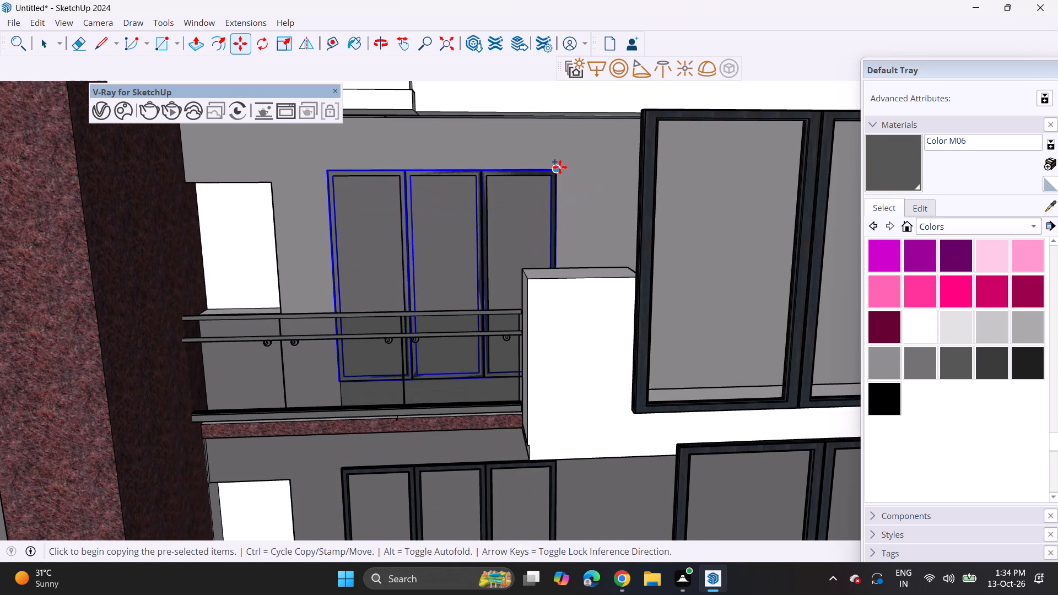
shift+middle_drag(555, 133, 539, 473)
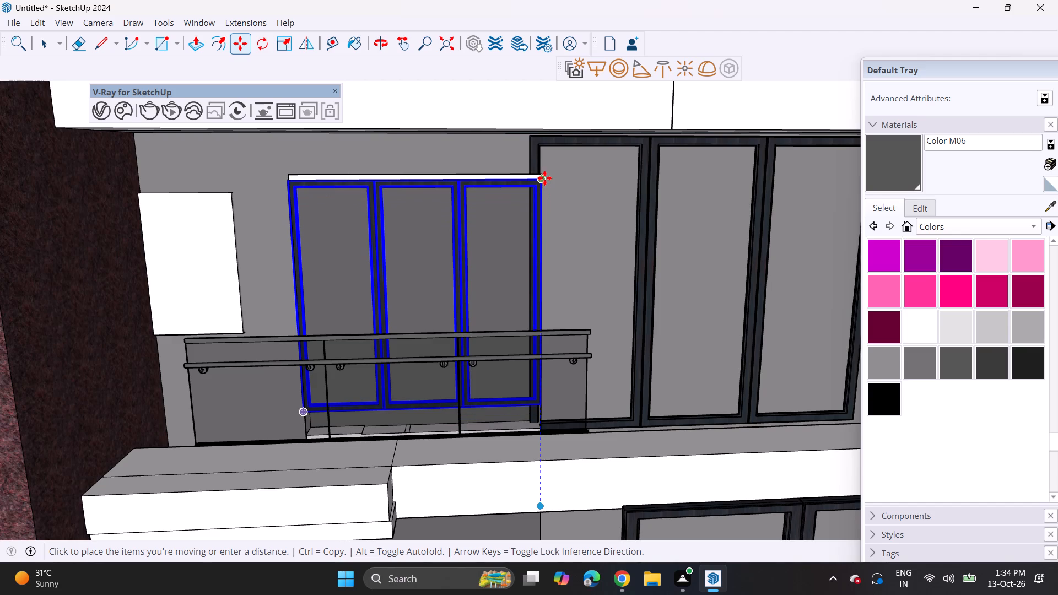
click(544, 178)
Copy the moved window up into the door openings of the next two balconies, aligned at their upper corners.
click(544, 183)
shift+middle_drag(543, 141, 584, 536)
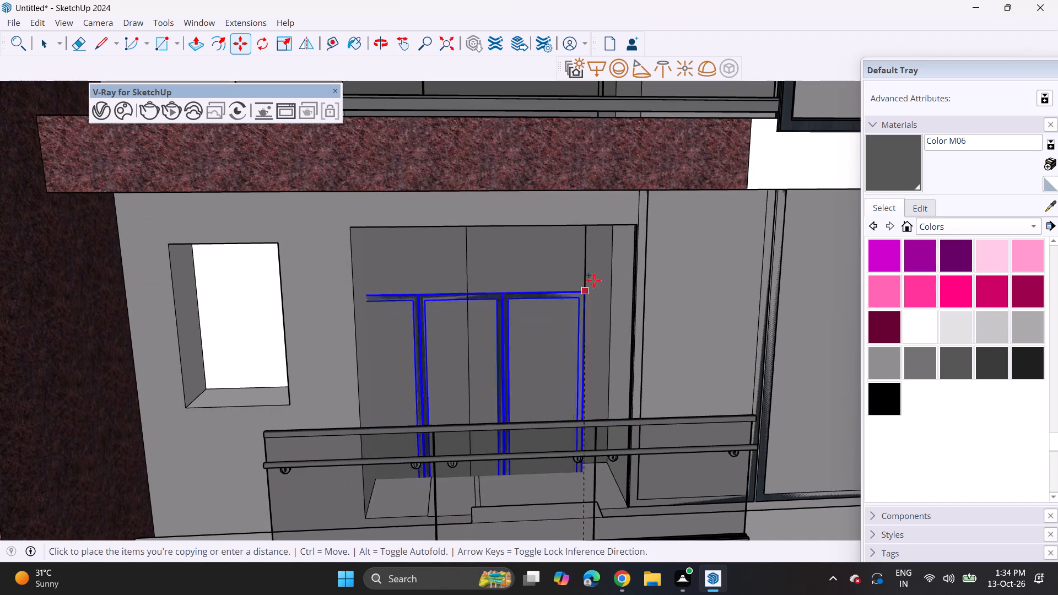
click(636, 224)
click(640, 223)
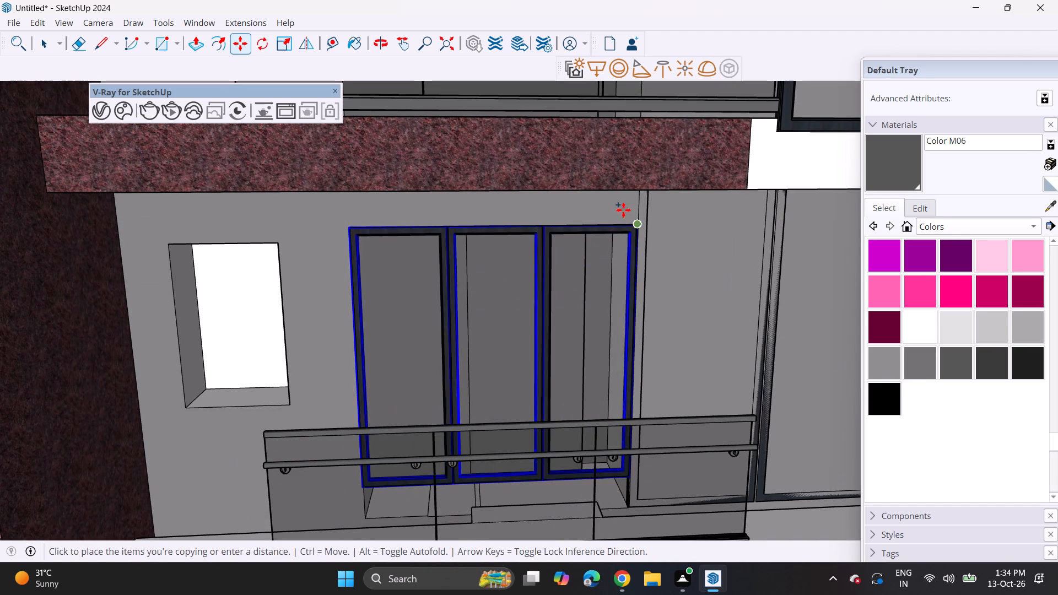
shift+middle_drag(620, 195, 601, 487)
click(634, 97)
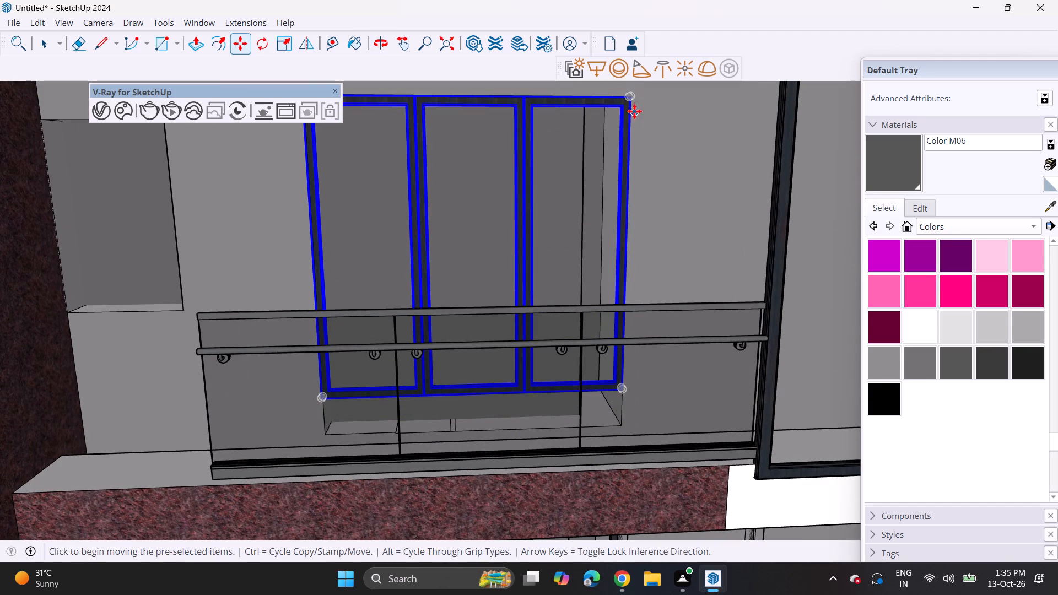
Copy the window from the latest fitted opening up into the following two balcony door openings, aligned at their upper corners.
click(634, 99)
shift+middle_drag(636, 105, 636, 553)
shift+middle_drag(650, 121, 650, 244)
click(644, 199)
click(649, 201)
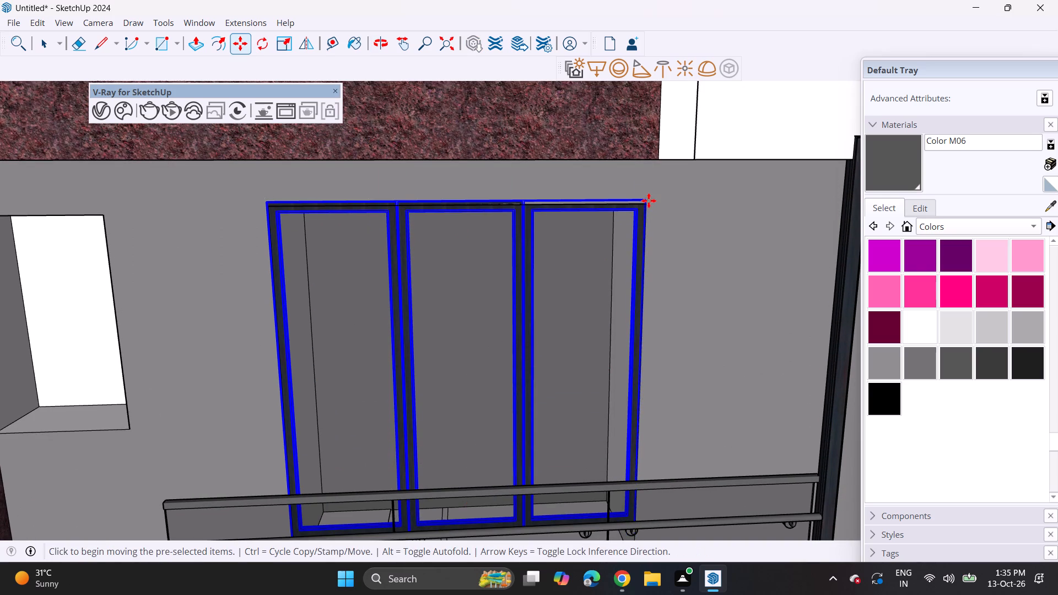
shift+middle_drag(645, 159, 646, 520)
scroll(643, 223, down, 4)
shift+middle_drag(645, 236, 646, 419)
click(665, 164)
Copy the window up into the last two balcony door openings below the roof band and clear the selection.
click(663, 161)
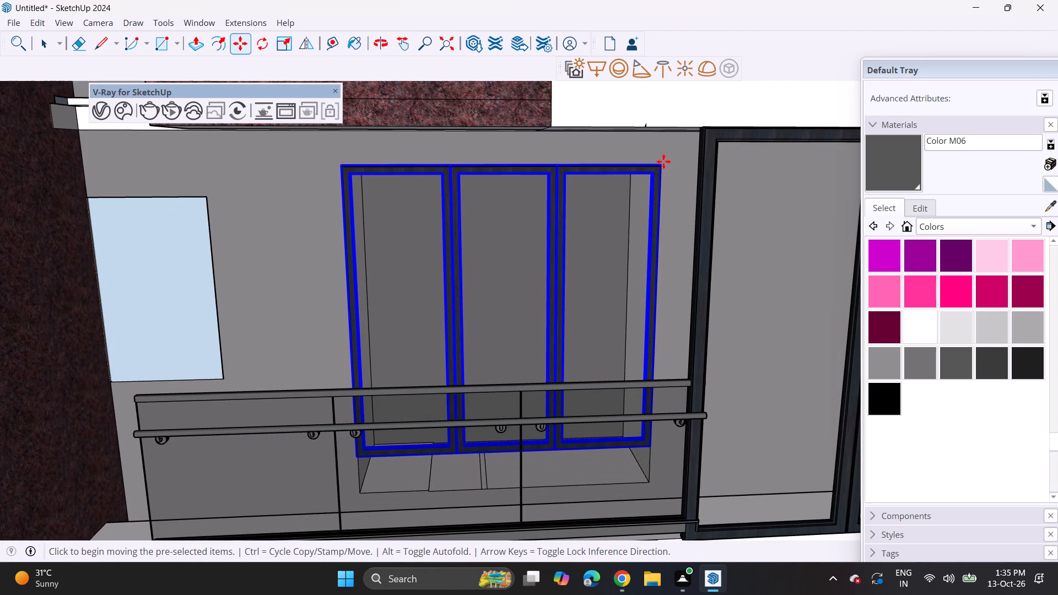
shift+middle_drag(661, 124, 643, 526)
scroll(628, 163, down, 4)
shift+middle_drag(637, 154, 575, 437)
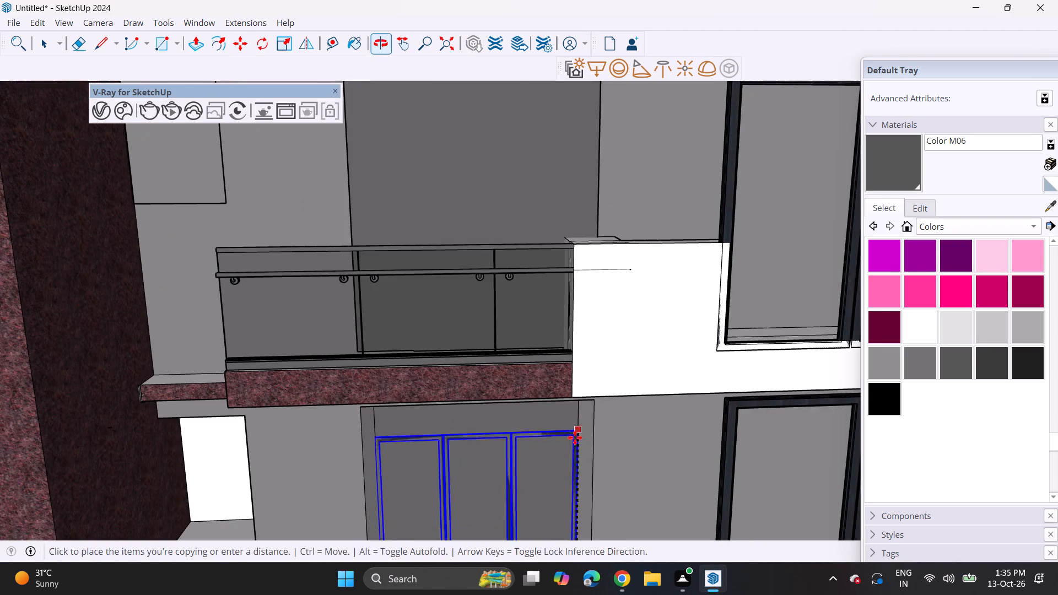
middle_drag(576, 413, 564, 340)
middle_drag(566, 338, 569, 307)
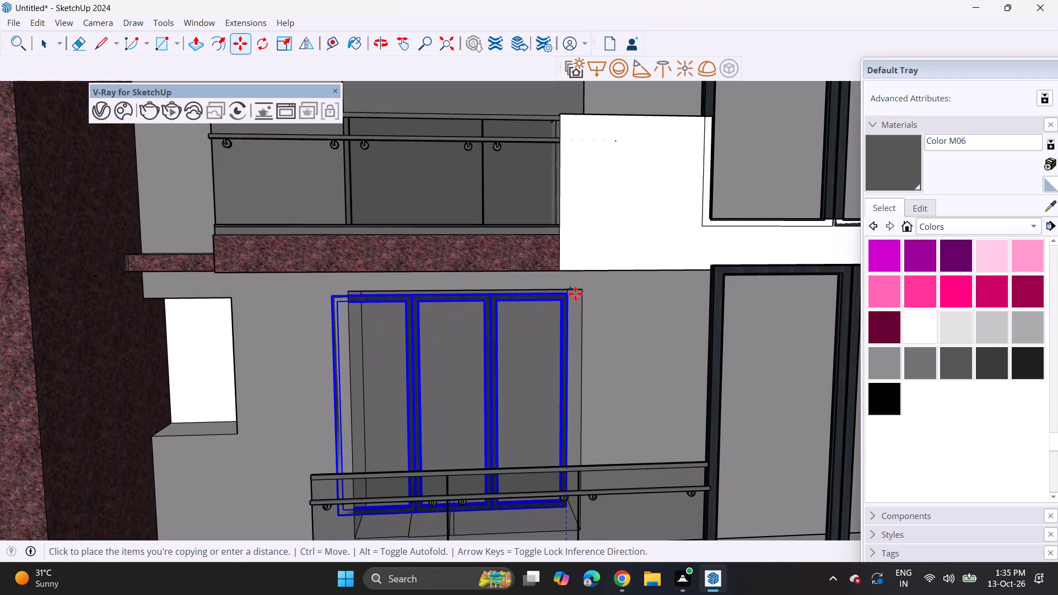
click(580, 290)
click(587, 283)
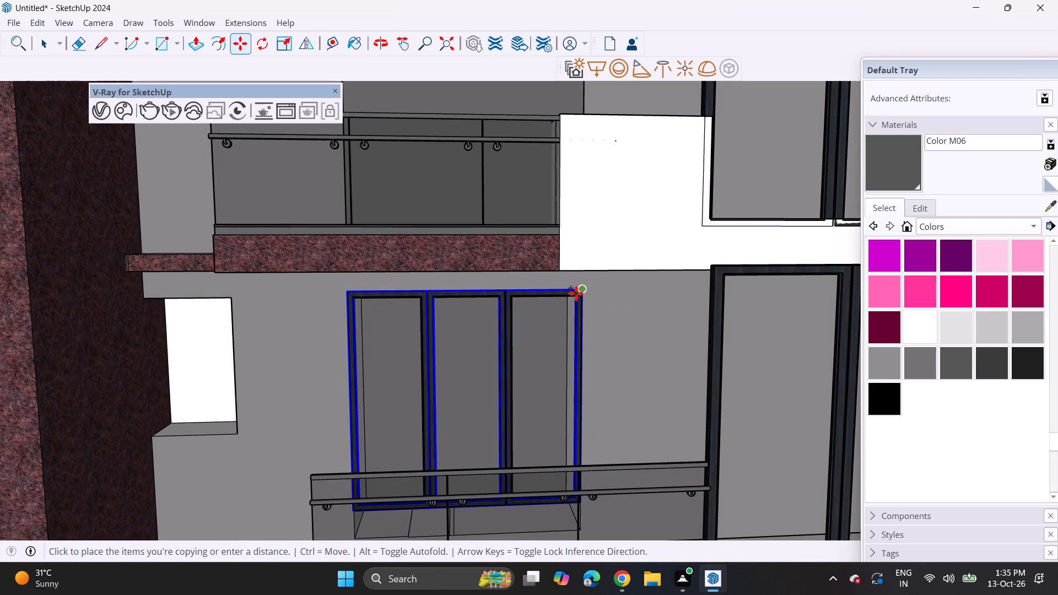
shift+middle_drag(573, 195, 592, 520)
middle_drag(601, 380, 590, 326)
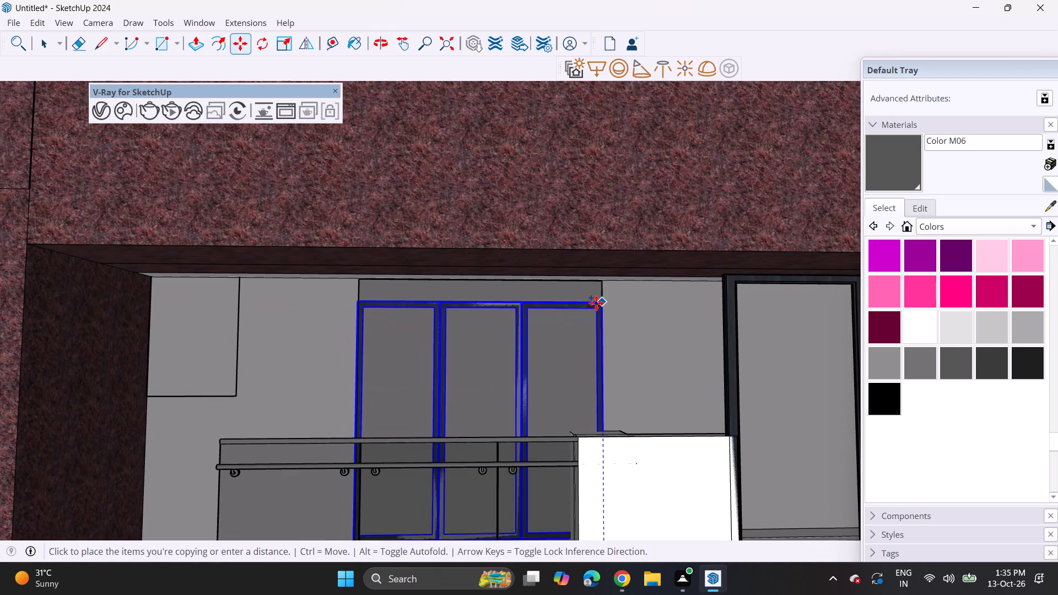
click(598, 277)
middle_drag(604, 351, 466, 409)
scroll(403, 415, down, 4)
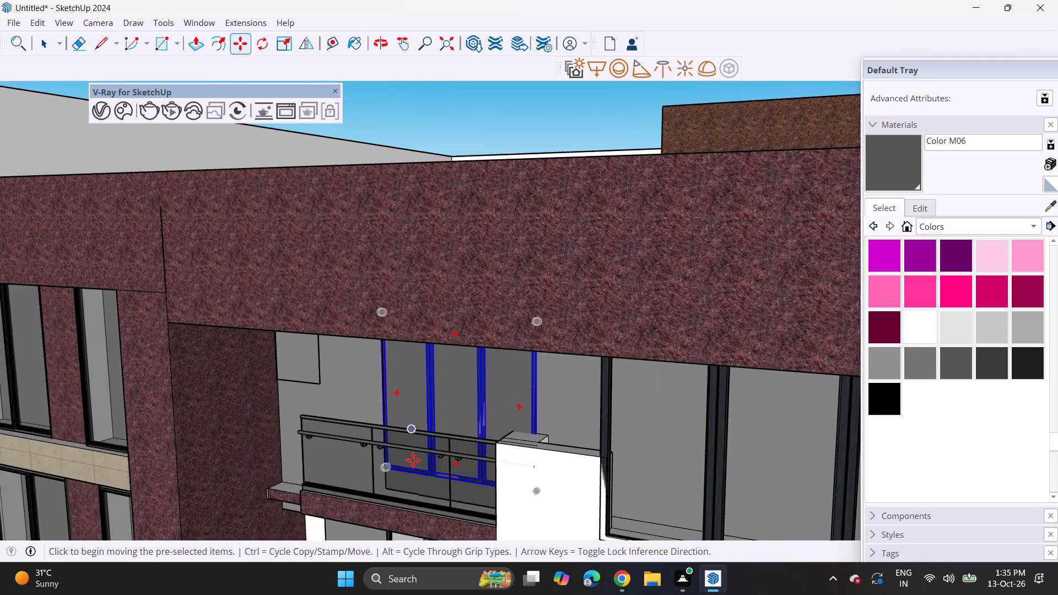
scroll(413, 460, down, 15)
shift+middle_drag(409, 470, 359, 264)
scroll(358, 260, down, 6)
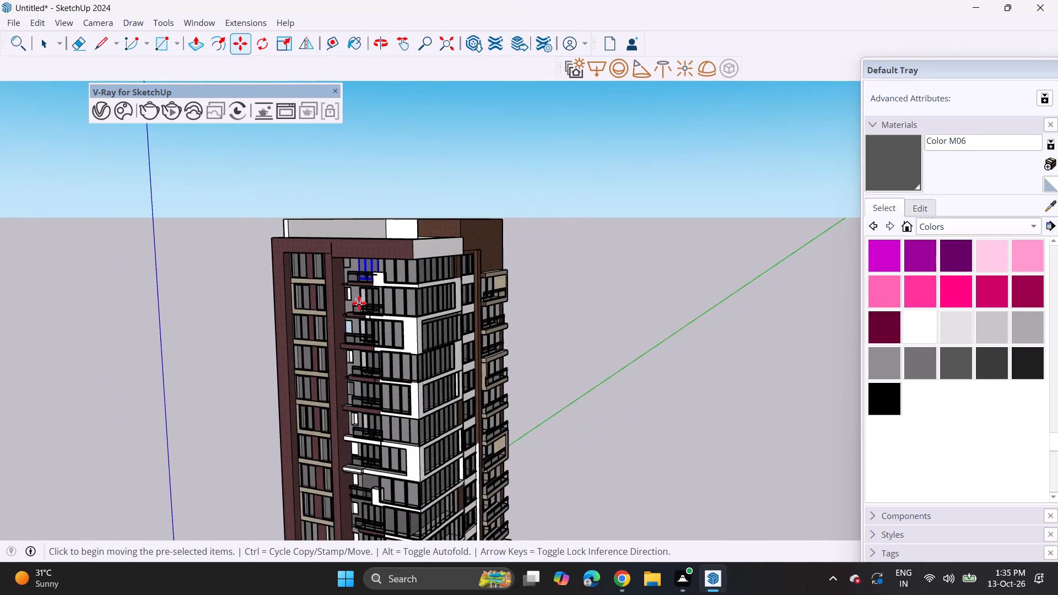
scroll(359, 303, down, 2)
key(space)
click(530, 448)
Copy the window from the balcony below into the empty door opening behind the white balcony block, then clear the selection.
middle_drag(521, 447, 512, 379)
scroll(521, 447, up, 1)
shift+middle_drag(360, 473, 439, 432)
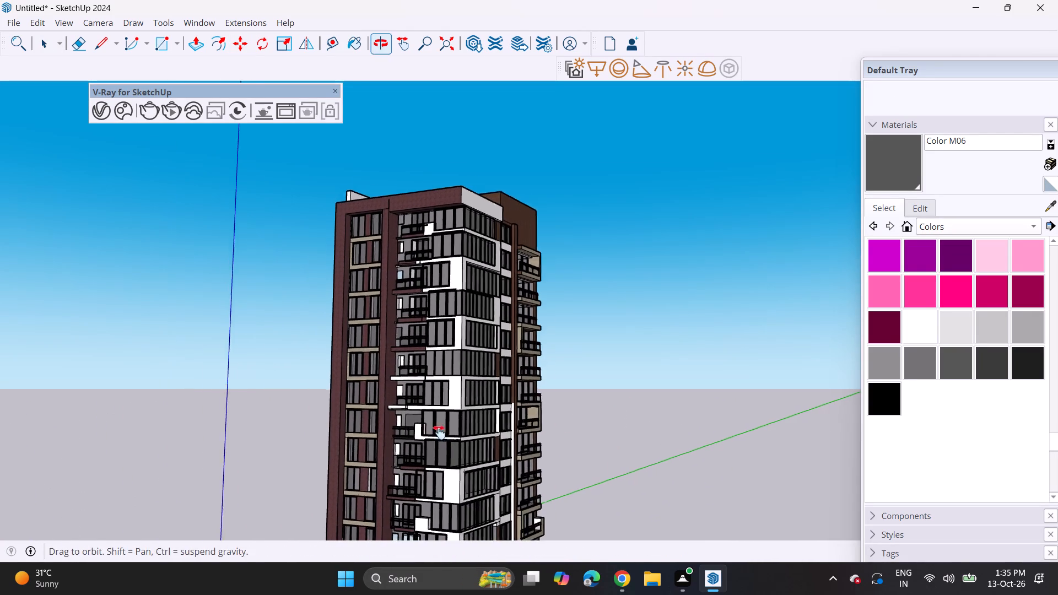
shift+middle_drag(439, 432, 441, 431)
middle_drag(187, 361, 378, 461)
scroll(409, 503, up, 4)
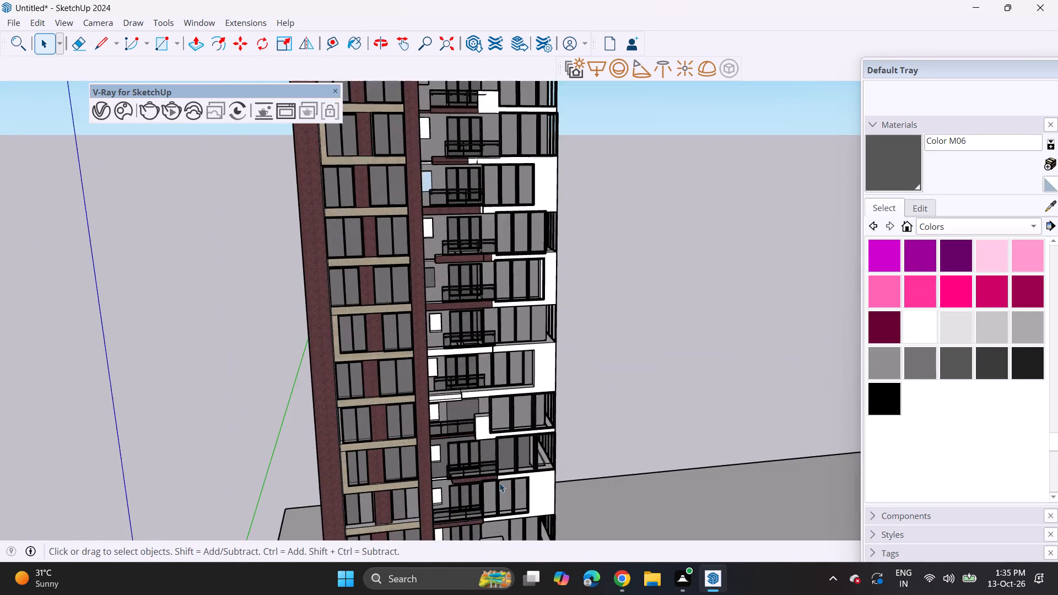
scroll(499, 483, up, 8)
scroll(465, 421, up, 4)
click(458, 416)
scroll(455, 431, up, 3)
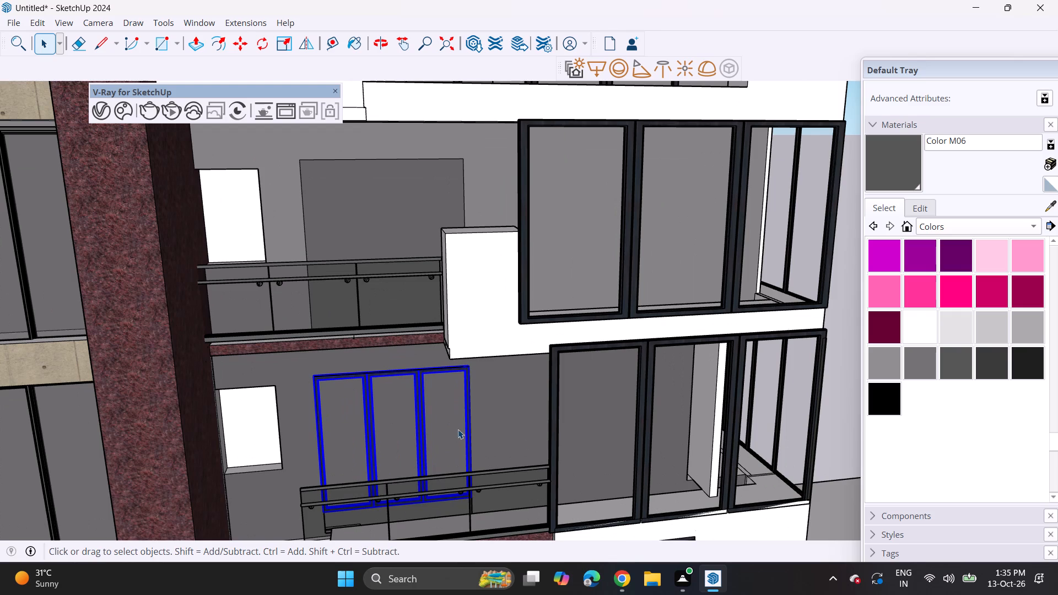
key(m)
click(474, 363)
shift+middle_drag(391, 223, 444, 346)
click(522, 281)
middle_drag(492, 337, 313, 319)
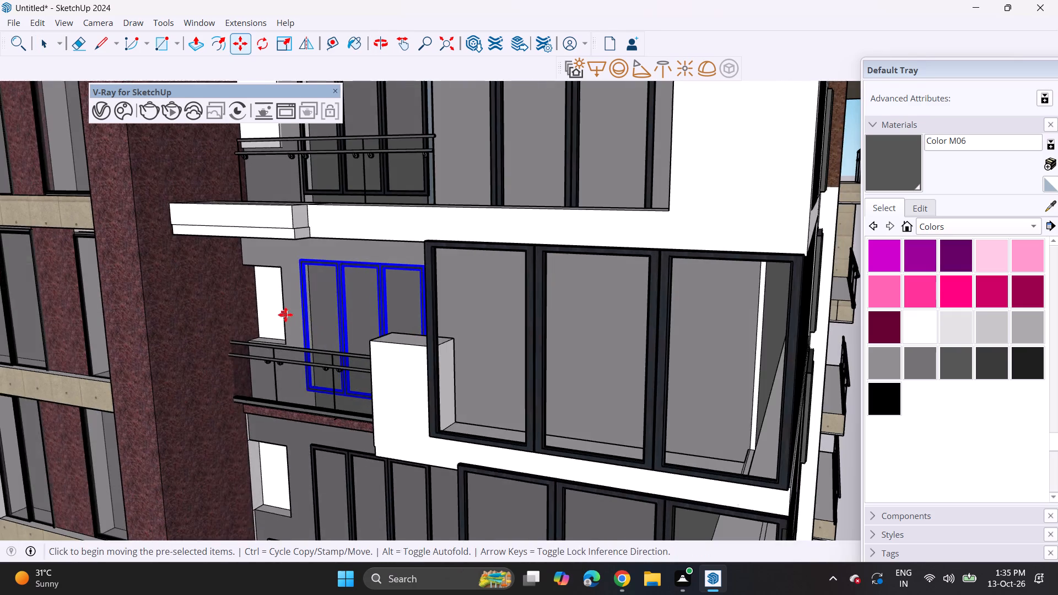
scroll(284, 321, down, 15)
shift+middle_drag(361, 459, 367, 358)
scroll(370, 354, down, 4)
middle_drag(414, 441, 379, 342)
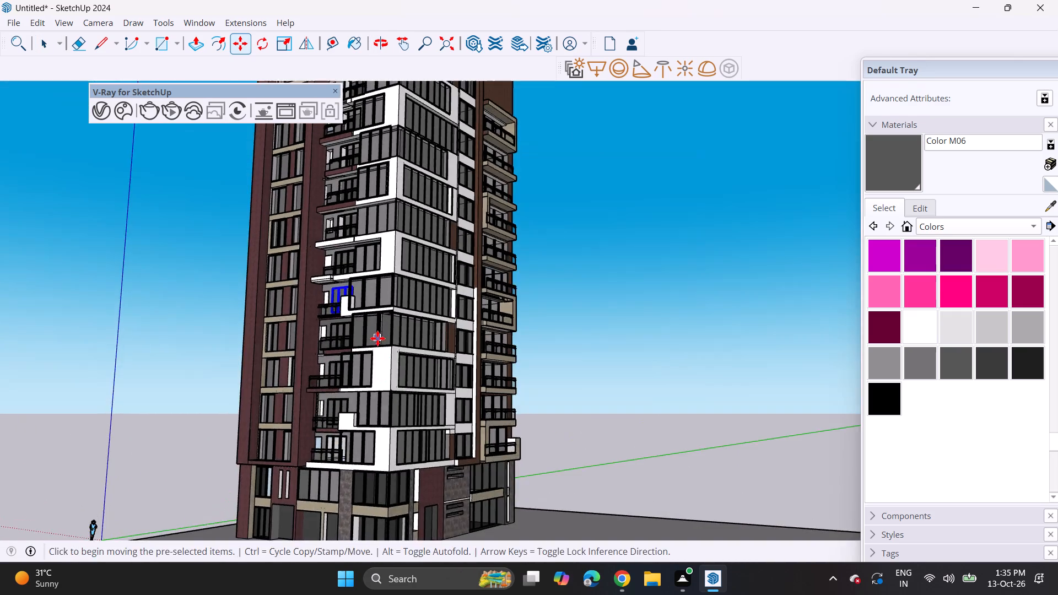
shift+middle_drag(462, 400, 520, 424)
key(space)
click(630, 472)
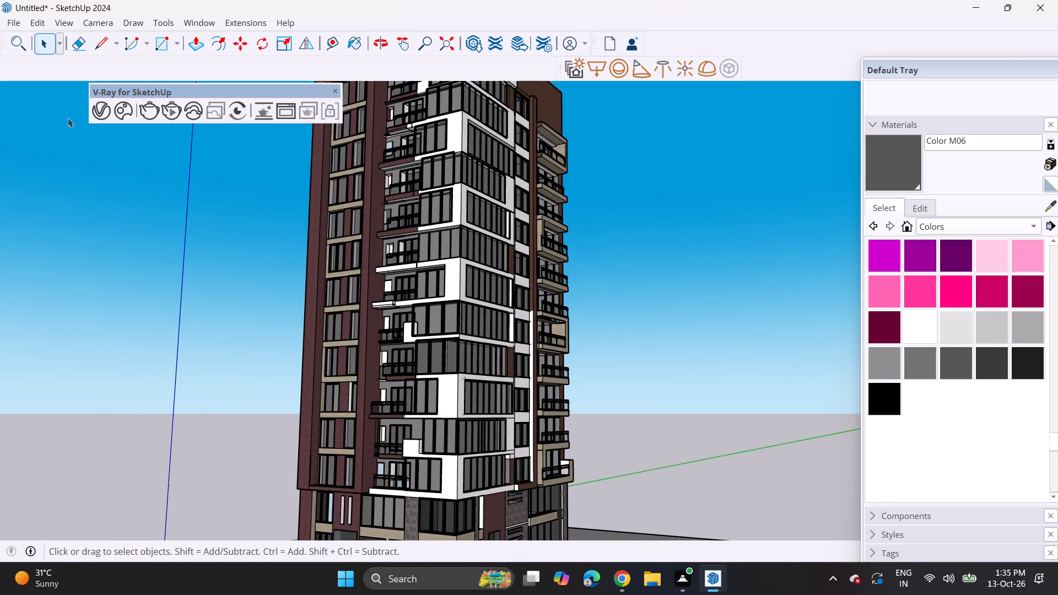
Pick the darker grey swatch beside Color M06 from the Colors collection.
drag(987, 359, 989, 365)
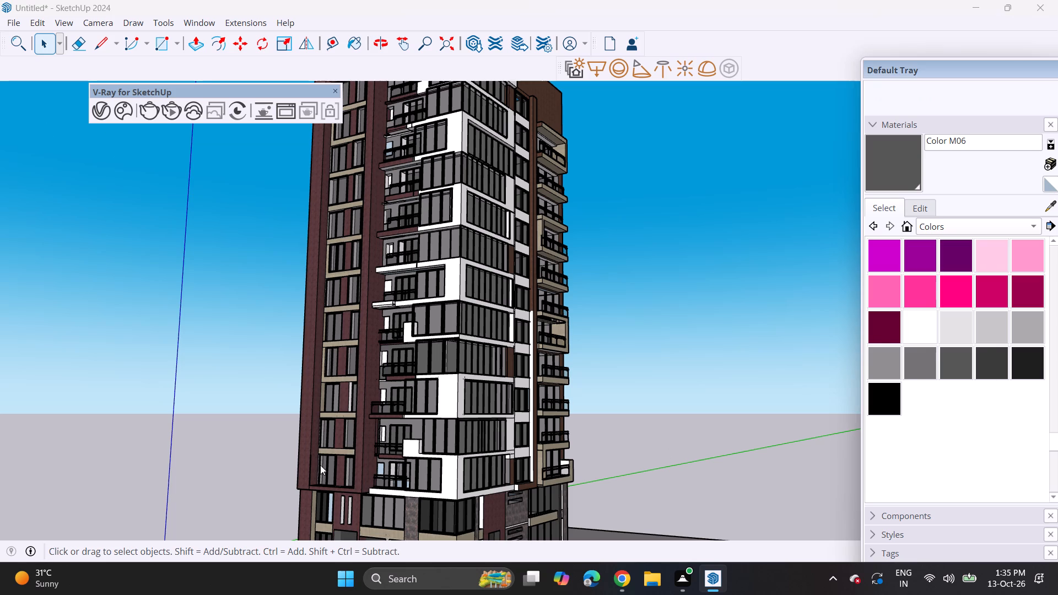
middle_drag(367, 442, 431, 460)
scroll(385, 455, up, 7)
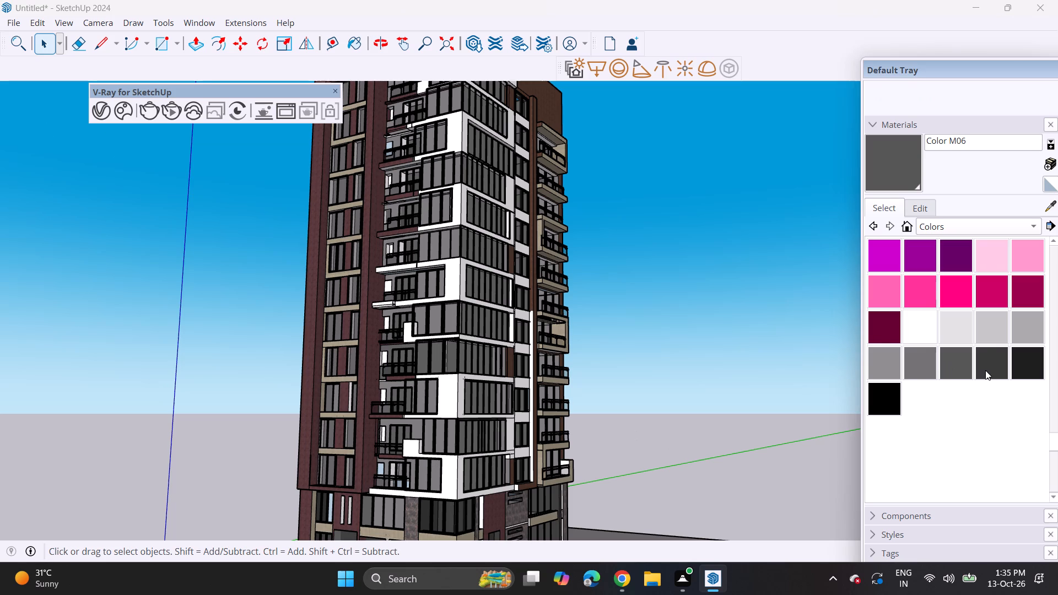
click(985, 370)
click(990, 369)
click(1002, 367)
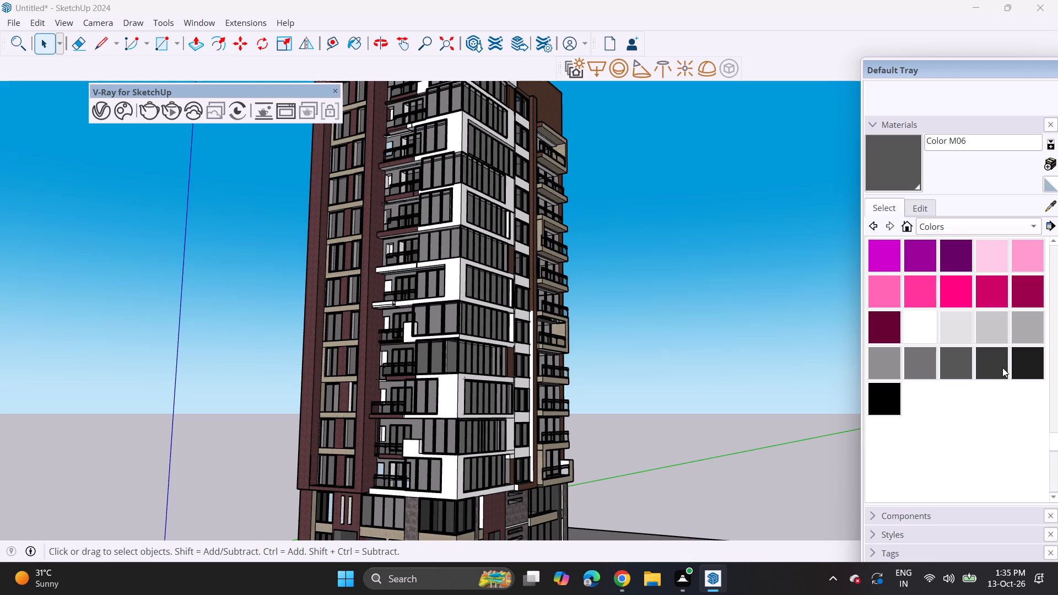
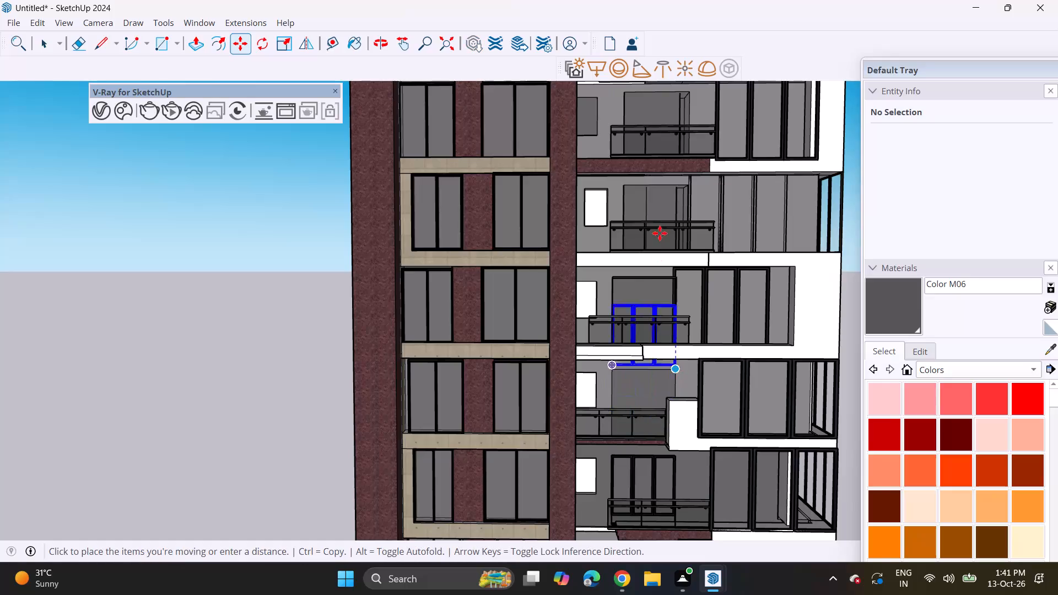
Copy the three-panel balcony window upward into the next two floors' openings in the recessed balcony column.
shift+middle_drag(662, 246, 673, 297)
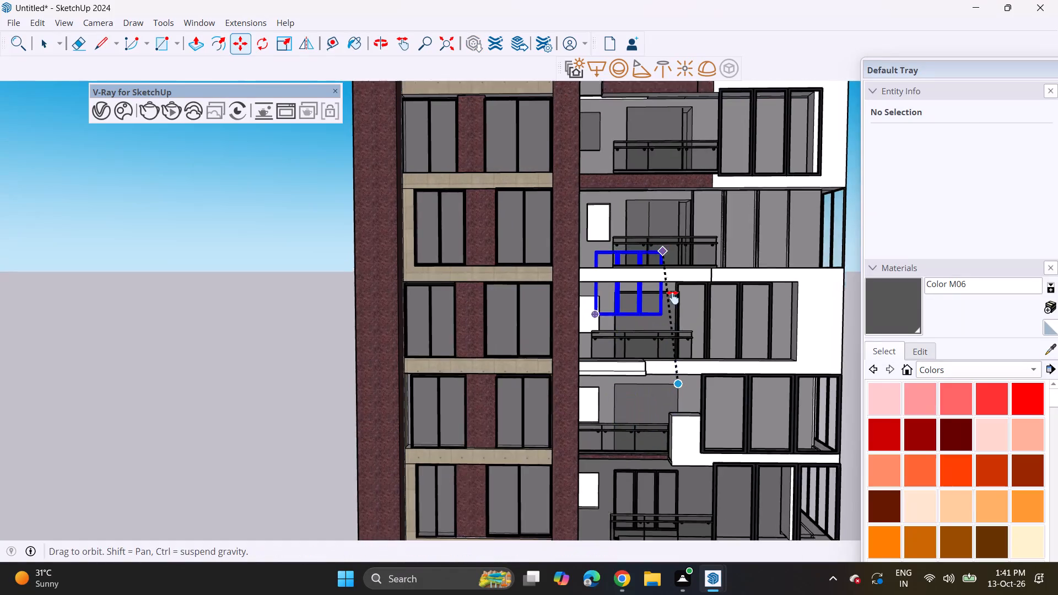
shift+middle_drag(673, 297, 678, 316)
click(693, 345)
click(693, 344)
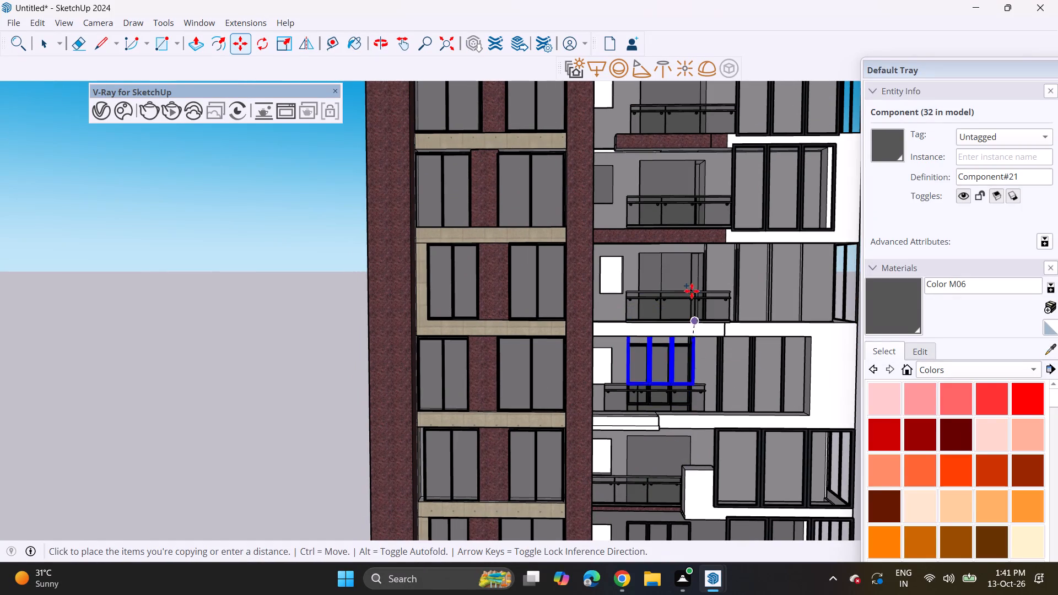
click(702, 254)
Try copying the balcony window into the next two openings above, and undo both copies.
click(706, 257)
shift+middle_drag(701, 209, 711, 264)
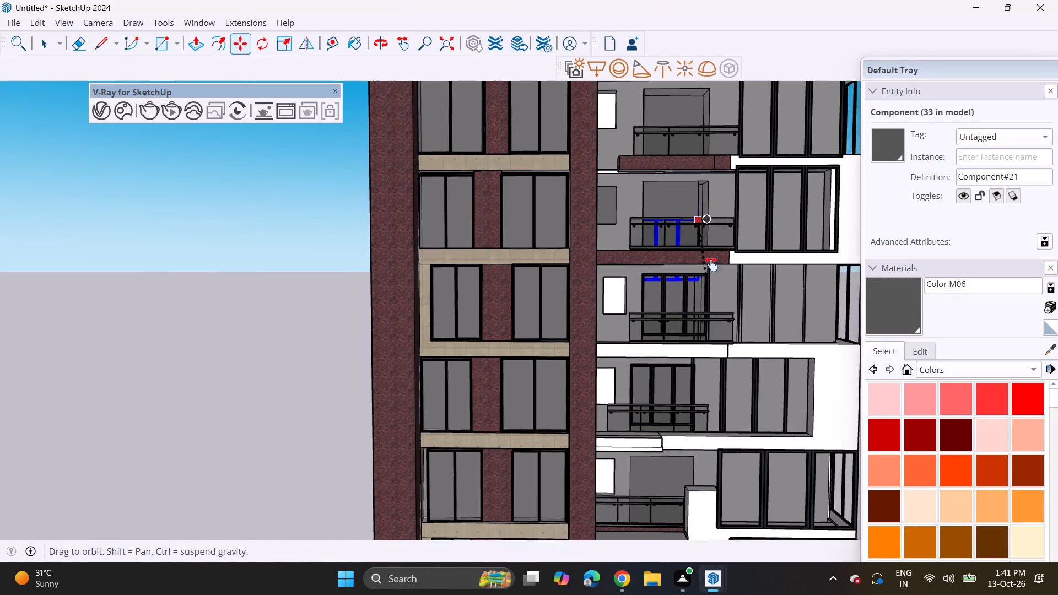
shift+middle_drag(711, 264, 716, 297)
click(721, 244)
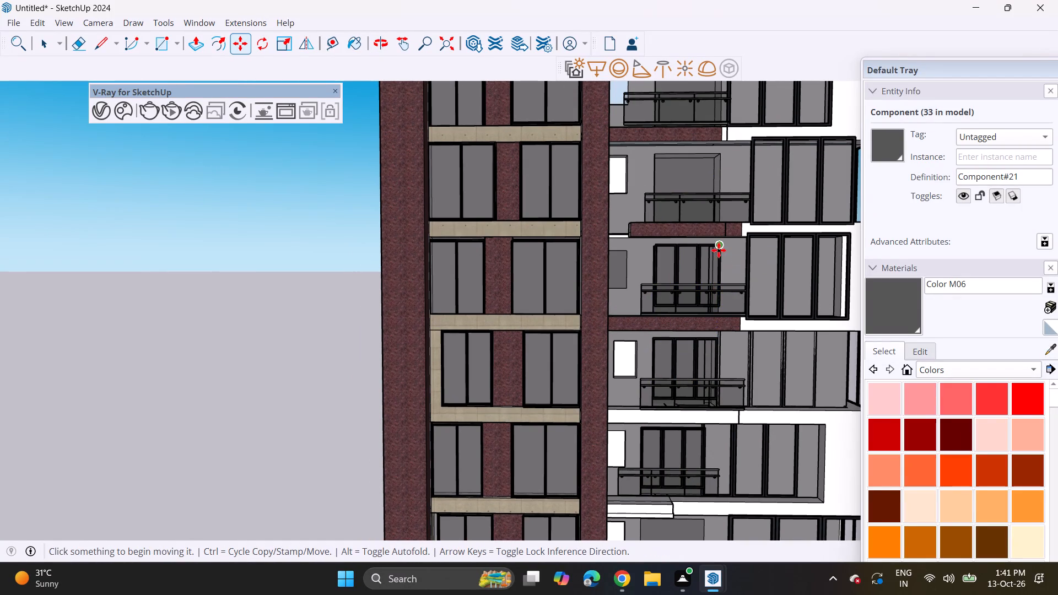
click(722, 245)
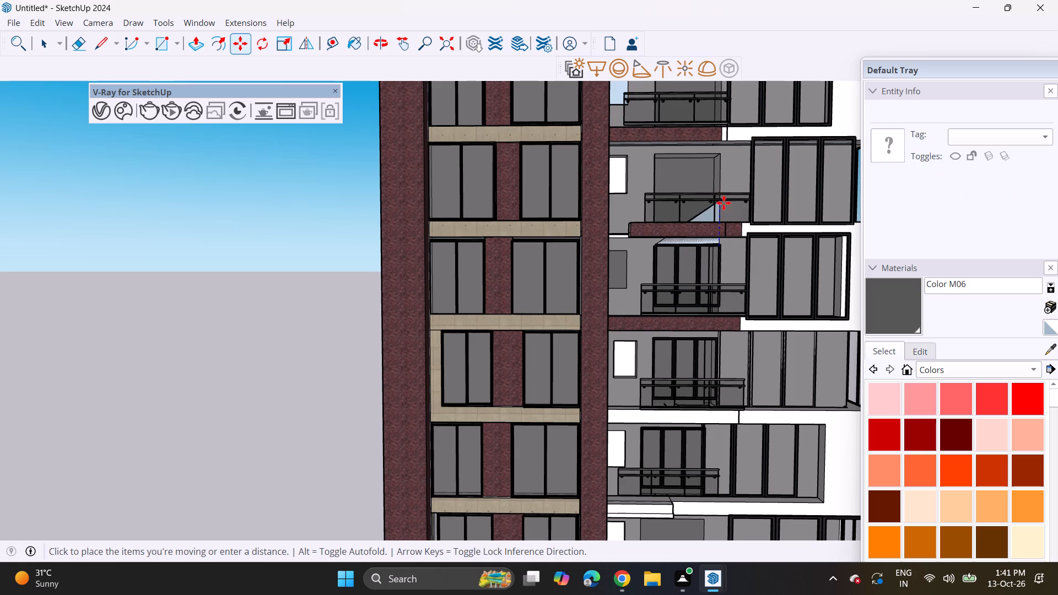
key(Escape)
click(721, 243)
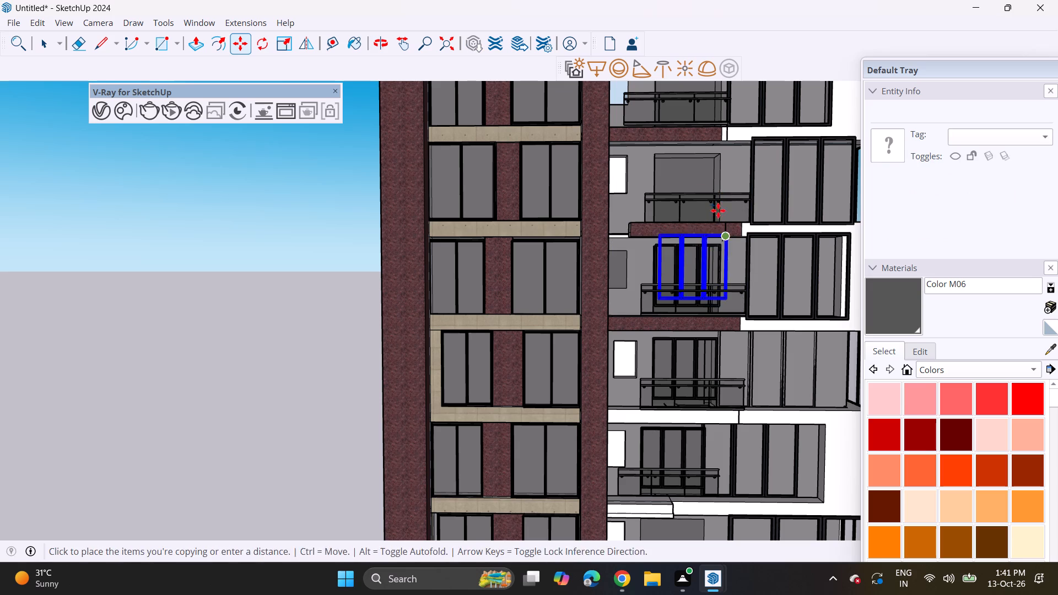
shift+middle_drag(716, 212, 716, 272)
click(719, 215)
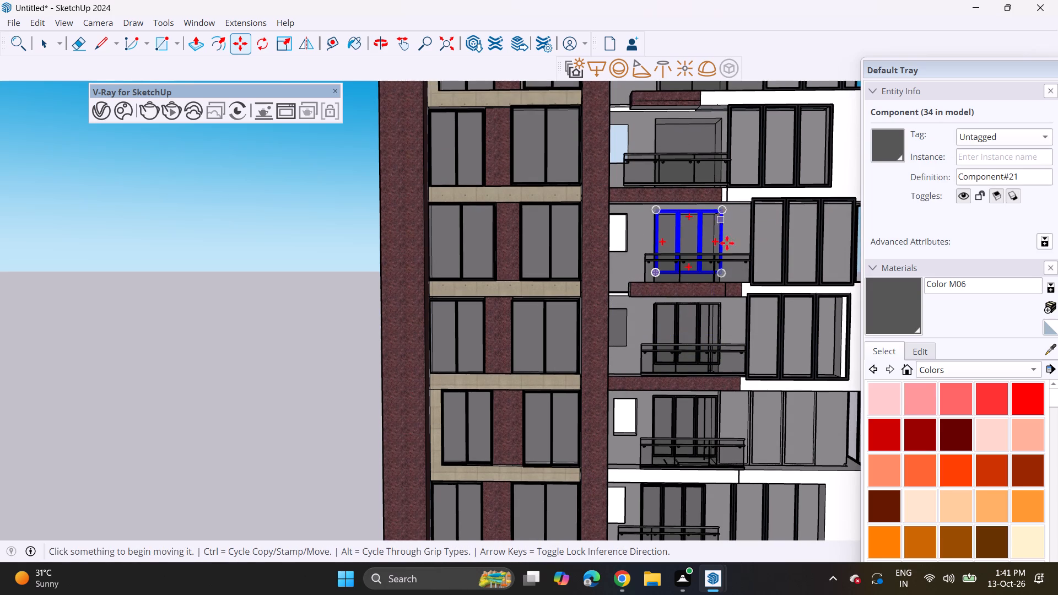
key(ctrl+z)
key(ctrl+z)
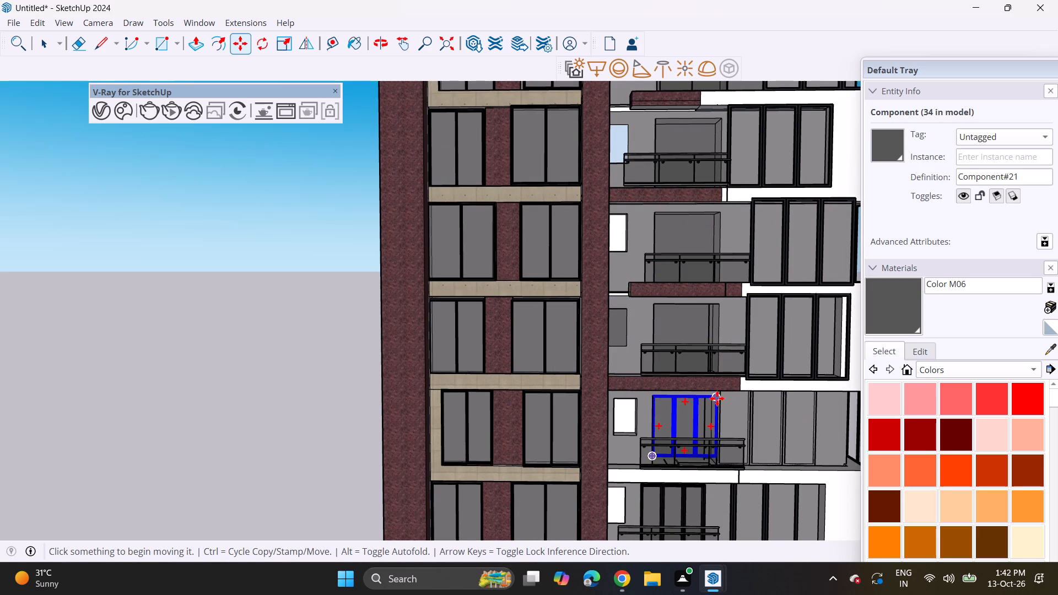
Copy the three-panel balcony window into the next two empty openings above, aligning its upper corner with each opening's corner.
click(717, 398)
click(717, 305)
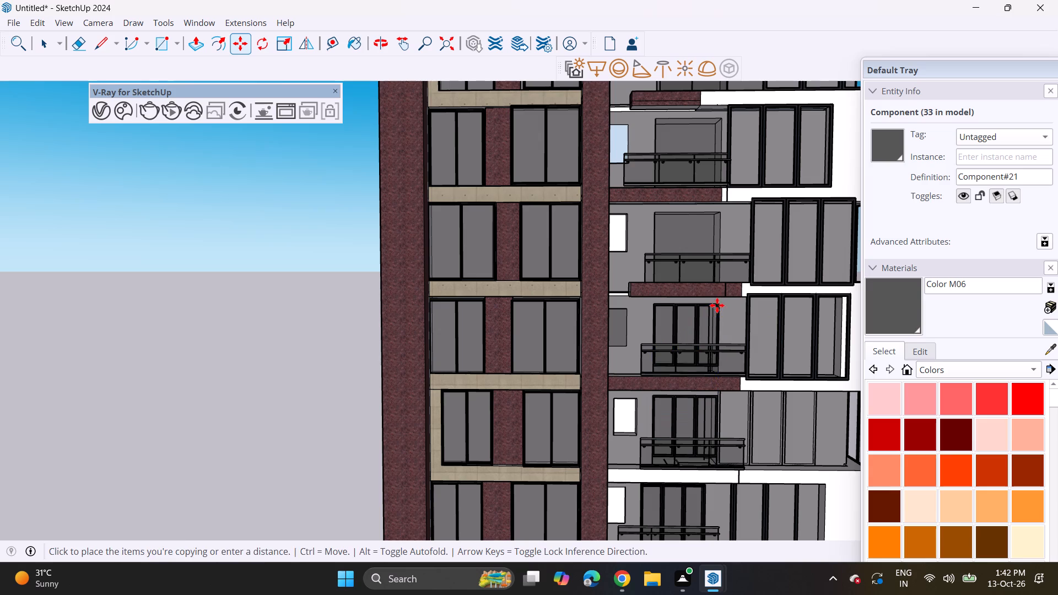
click(721, 310)
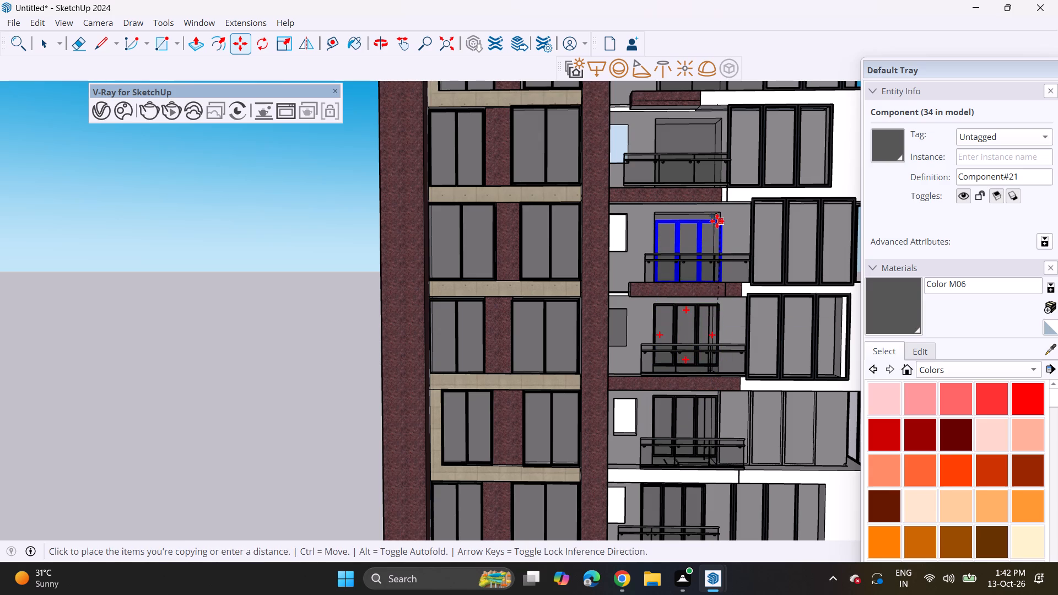
scroll(717, 216, up, 3)
middle_drag(717, 216, 719, 236)
scroll(721, 241, up, 1)
middle_drag(721, 241, 748, 264)
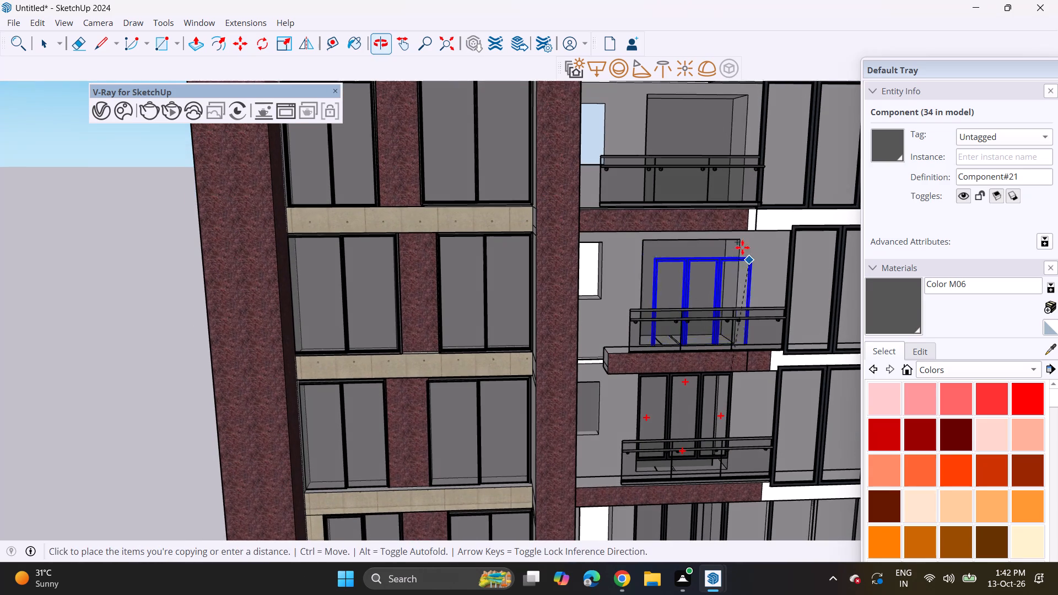
click(734, 239)
Copy the three-panel window into two further balcony openings above, up to the second-highest floor.
click(741, 240)
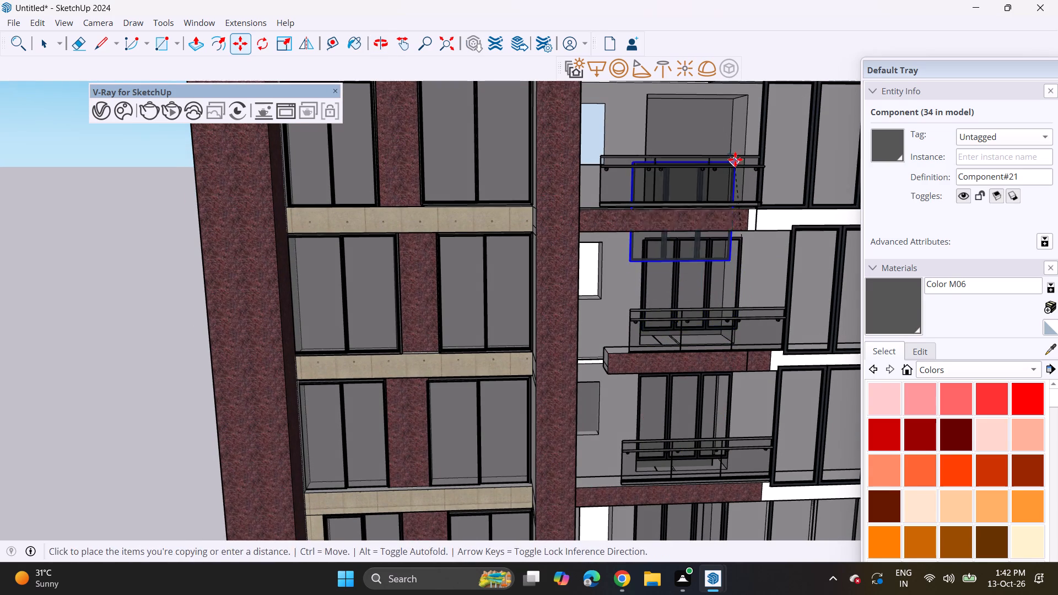
middle_drag(735, 159, 727, 233)
click(743, 169)
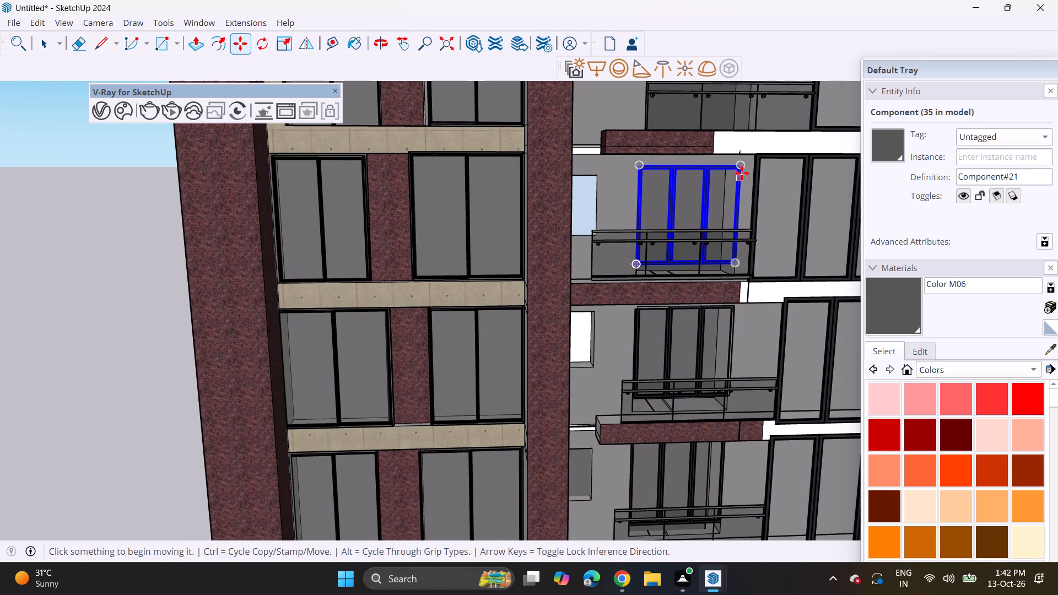
click(742, 166)
middle_drag(739, 132, 737, 336)
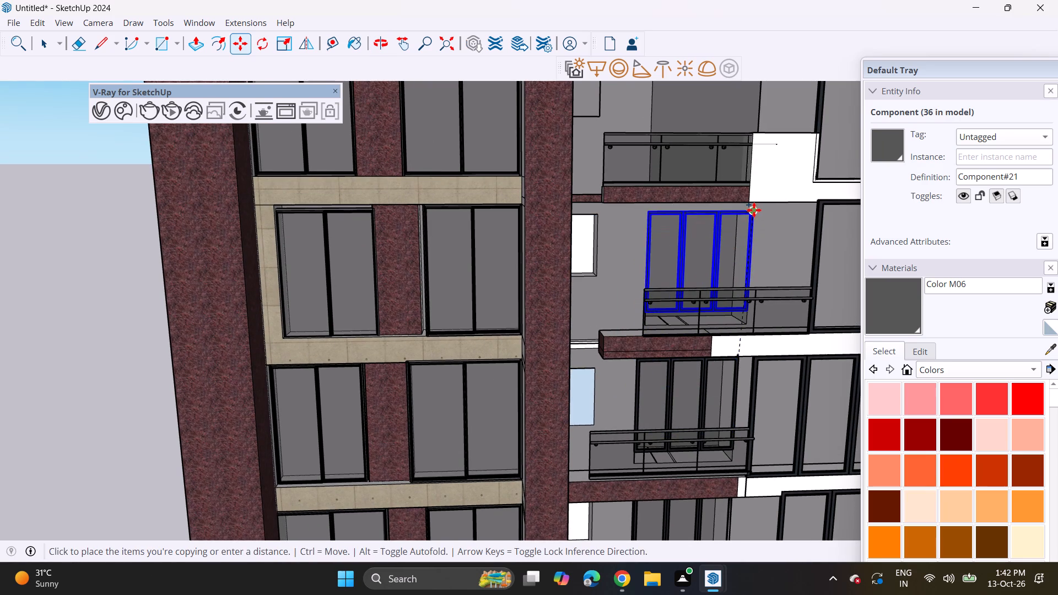
click(754, 210)
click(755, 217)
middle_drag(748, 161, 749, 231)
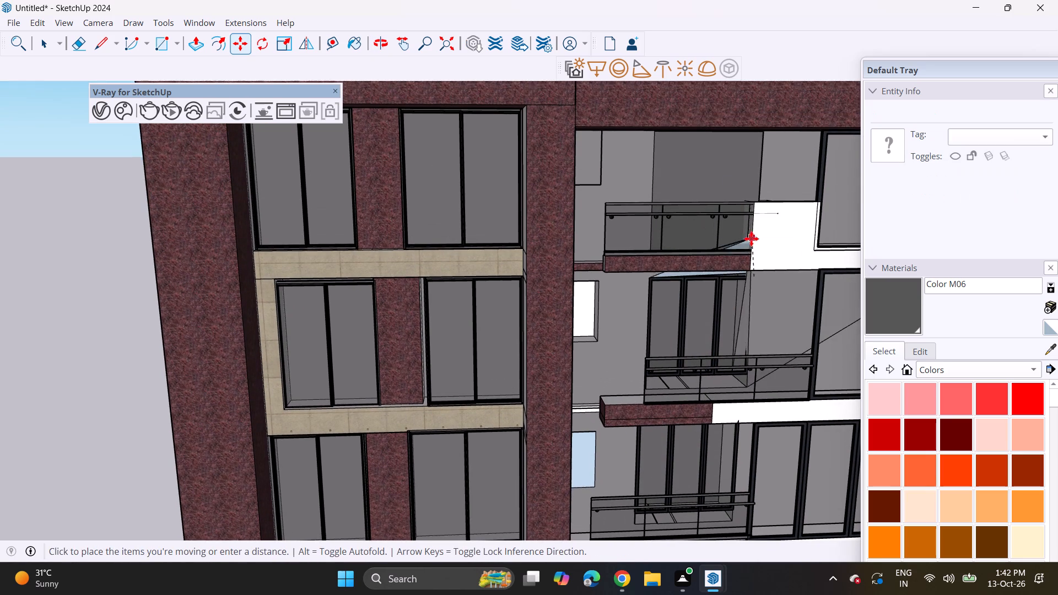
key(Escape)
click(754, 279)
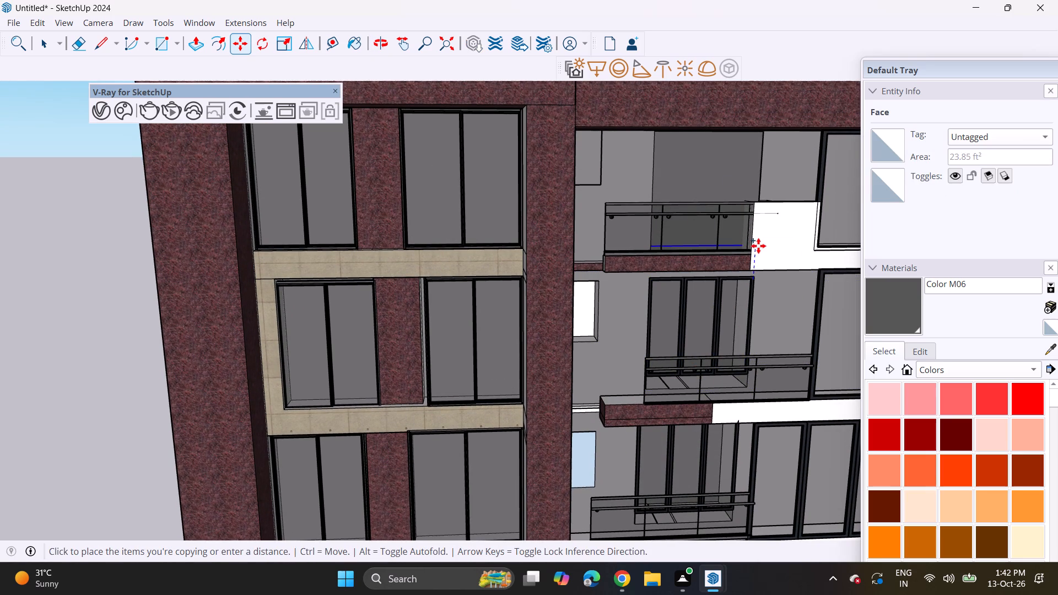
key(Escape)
Move the three-panel window from the second-highest floor's balcony up into the top-floor balcony opening.
click(754, 283)
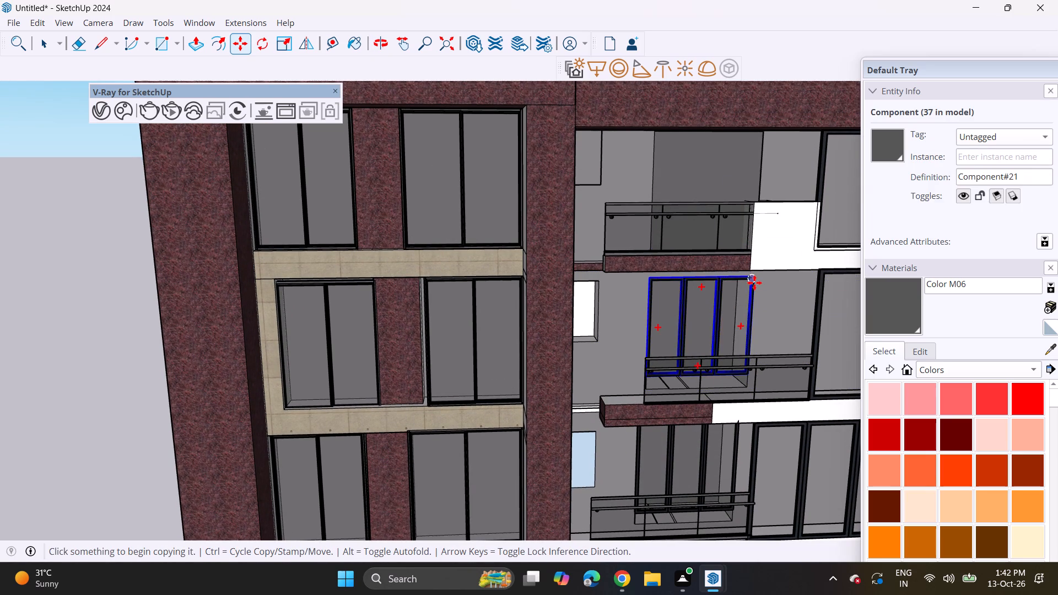
scroll(760, 145, up, 1)
middle_drag(760, 145, 760, 137)
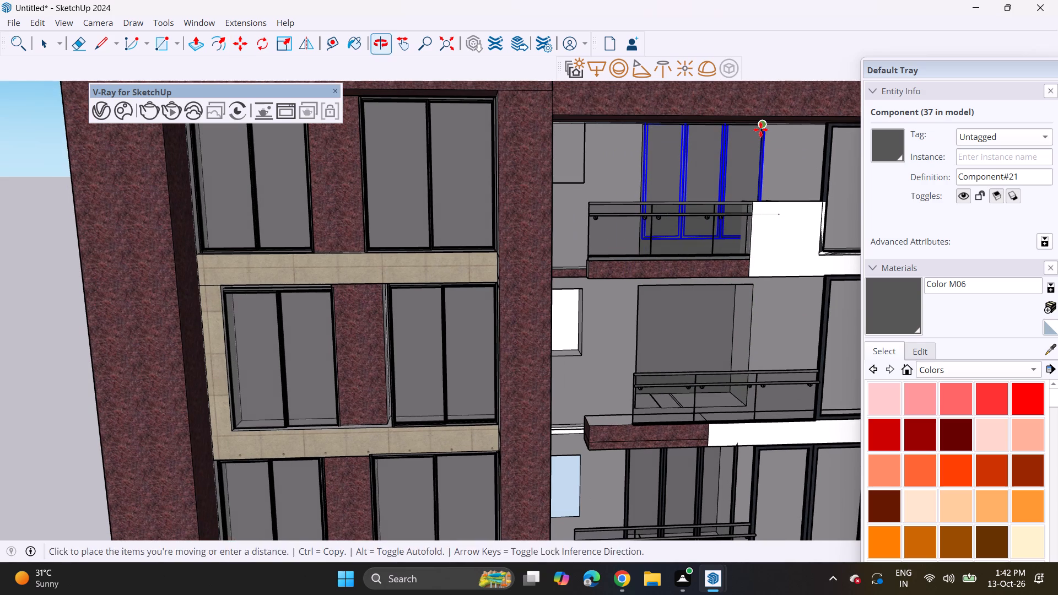
middle_click(760, 129)
click(760, 129)
middle_drag(771, 168, 714, 177)
scroll(685, 184, down, 2)
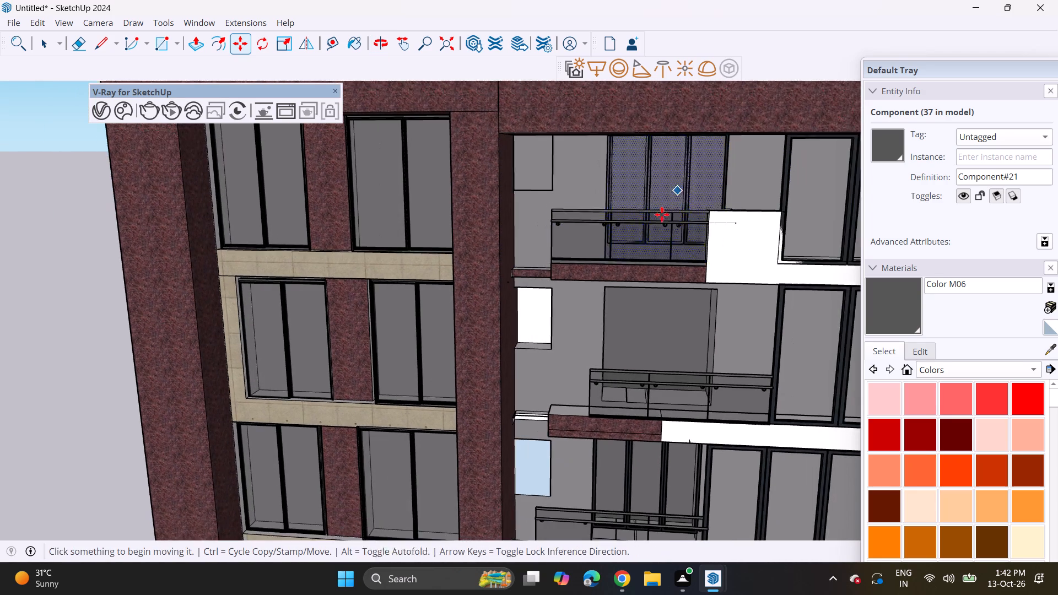
scroll(662, 214, down, 3)
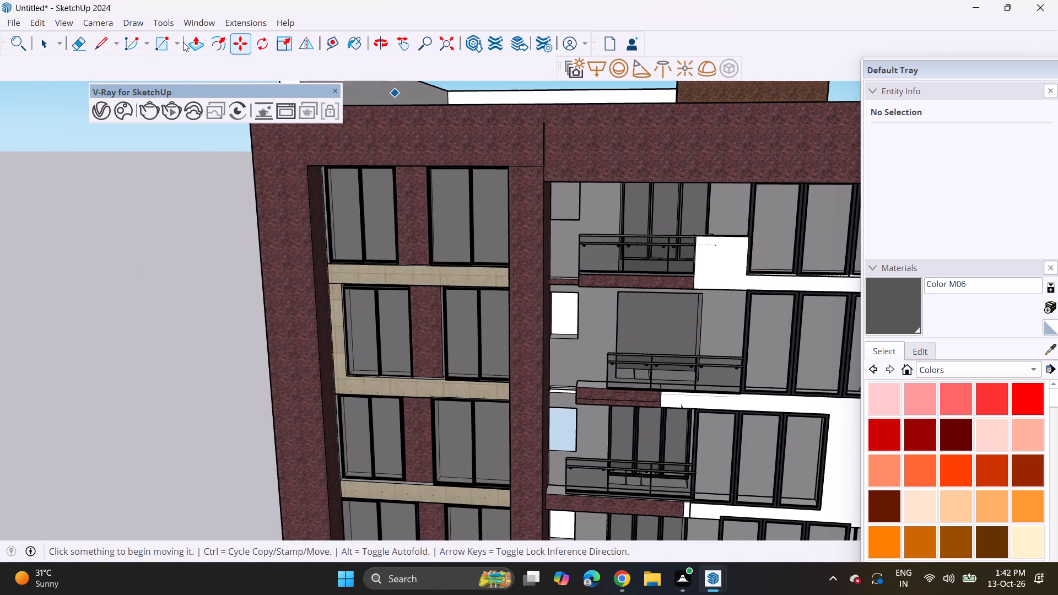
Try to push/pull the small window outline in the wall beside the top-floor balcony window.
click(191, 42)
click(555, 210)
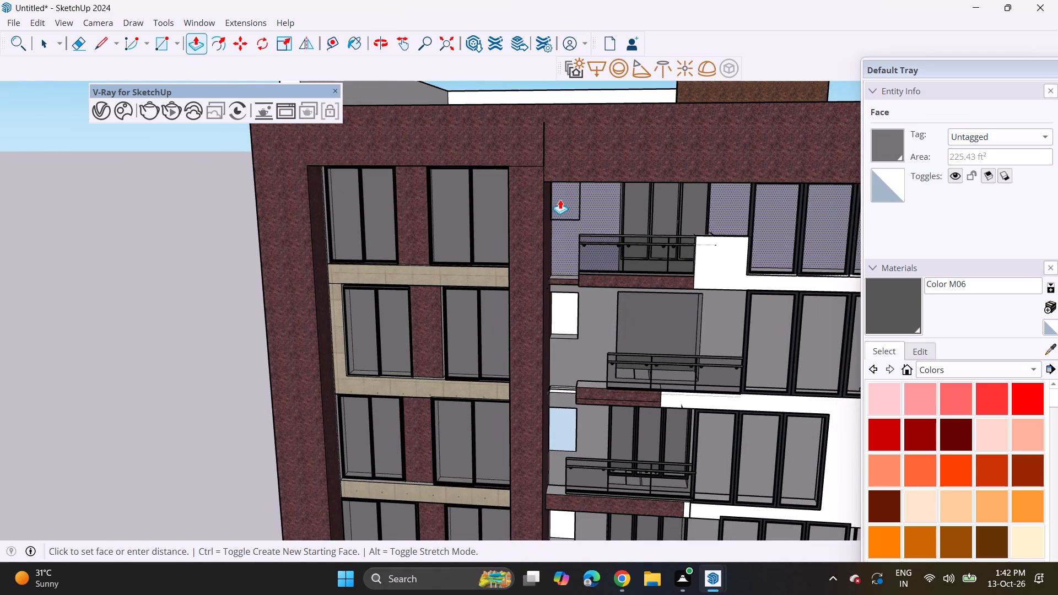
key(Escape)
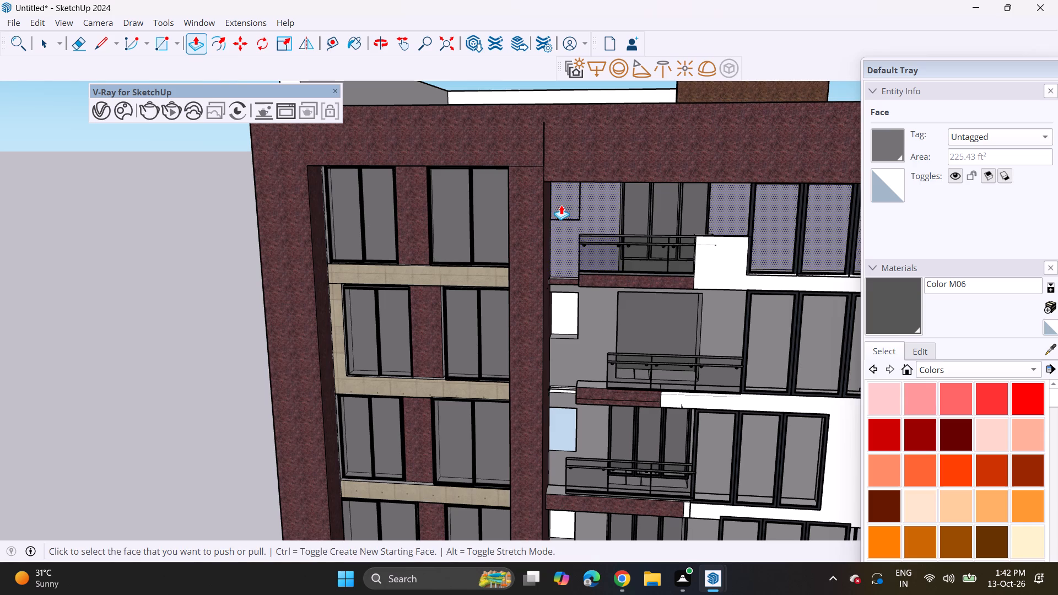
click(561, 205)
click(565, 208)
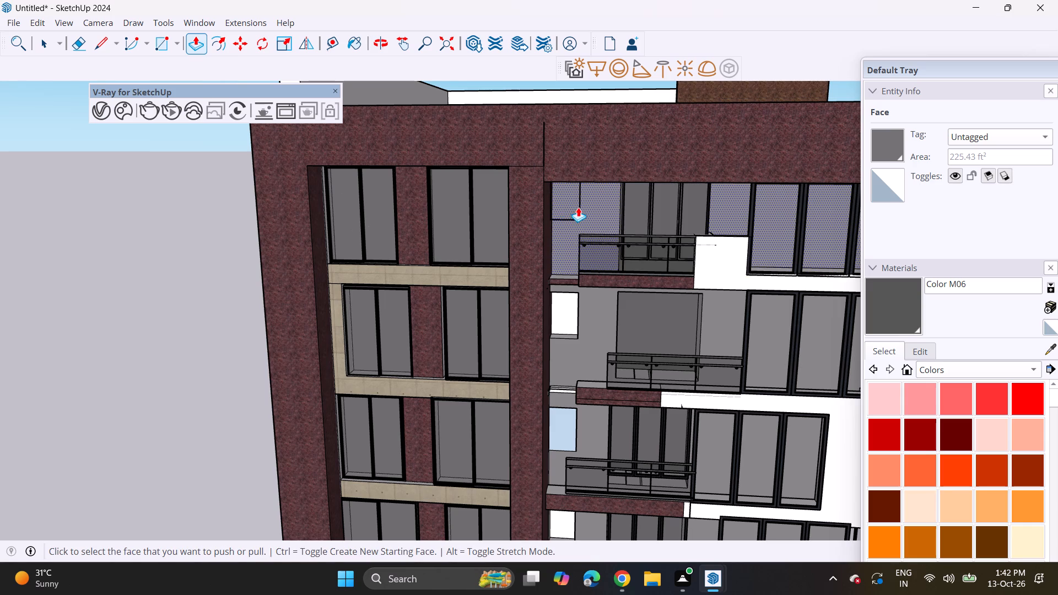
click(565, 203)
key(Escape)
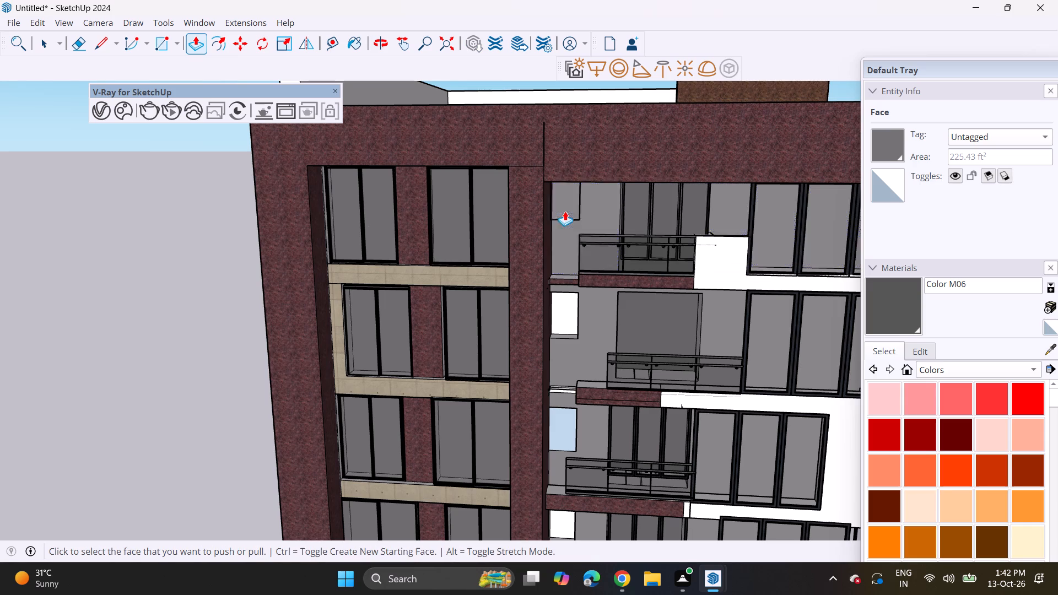
Examine the tower's facade from the upper balconies down to the ground floor.
scroll(611, 383, down, 4)
middle_drag(643, 411, 582, 219)
scroll(582, 217, down, 3)
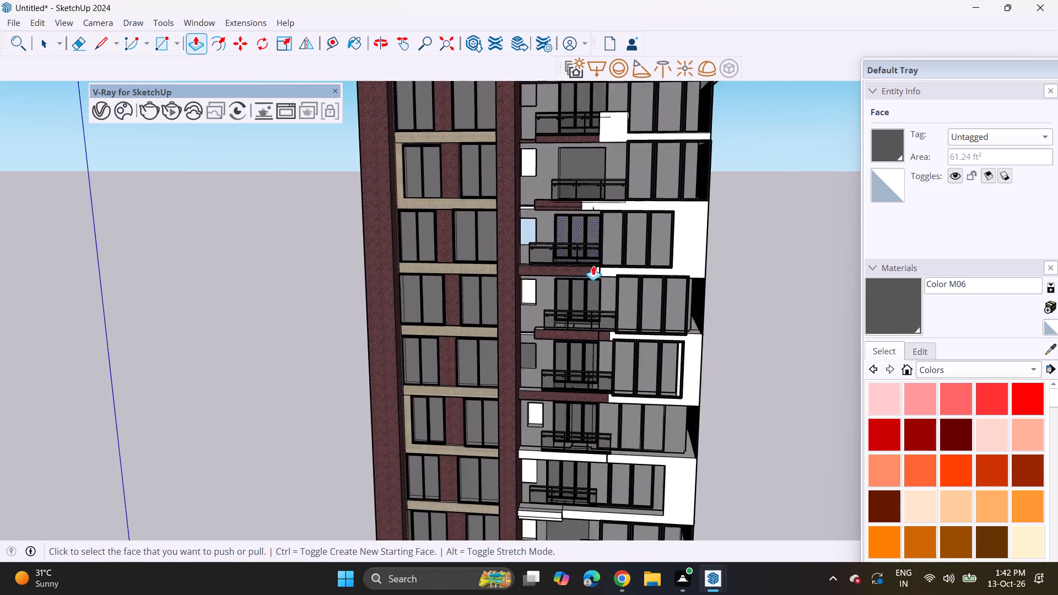
scroll(593, 266, down, 4)
middle_drag(613, 356, 593, 267)
middle_drag(590, 355, 488, 262)
scroll(488, 262, down, 3)
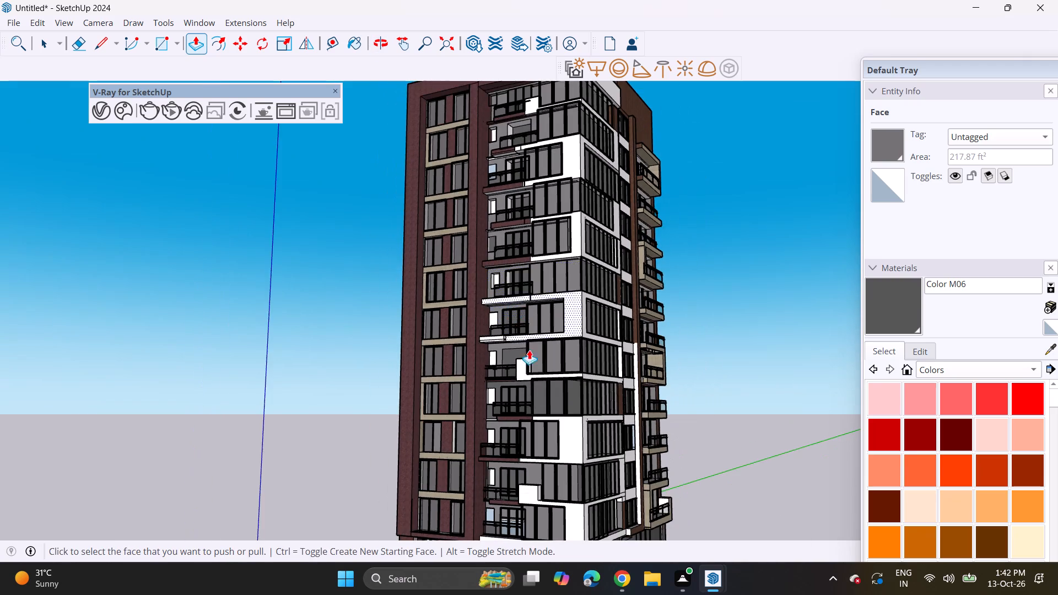
shift+middle_drag(537, 383, 522, 277)
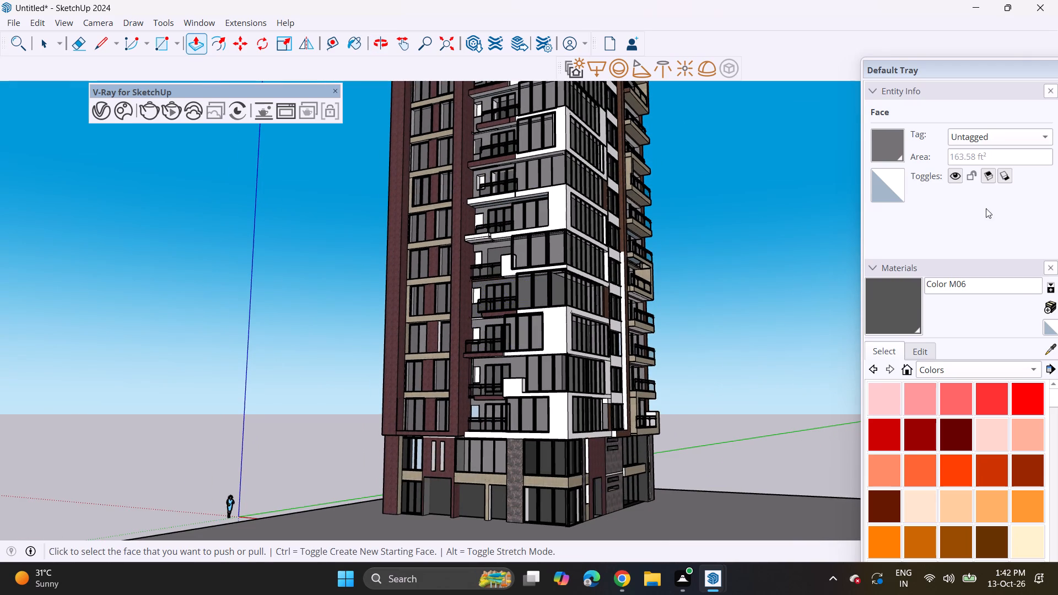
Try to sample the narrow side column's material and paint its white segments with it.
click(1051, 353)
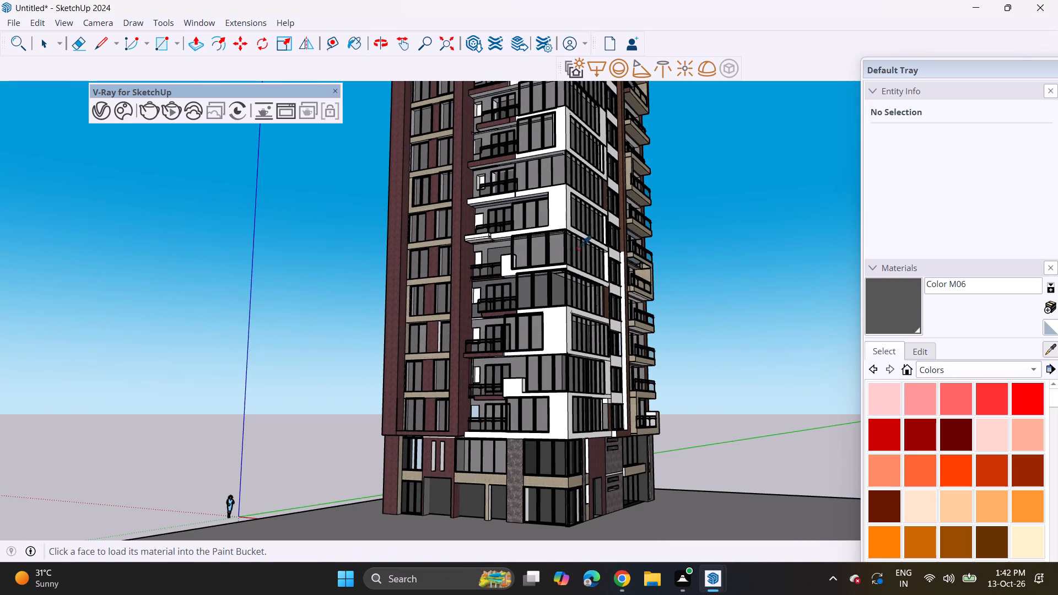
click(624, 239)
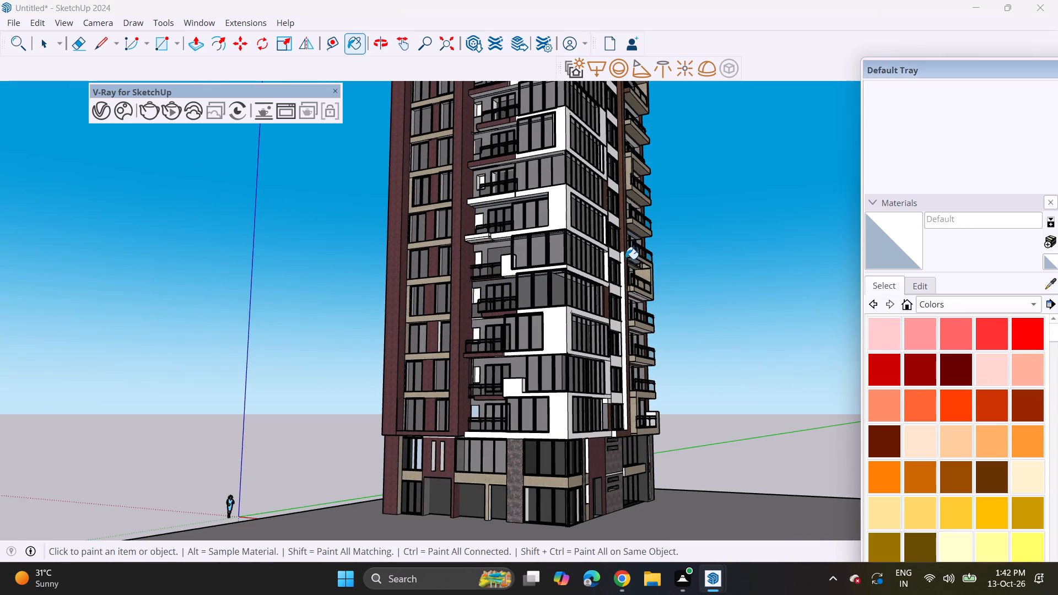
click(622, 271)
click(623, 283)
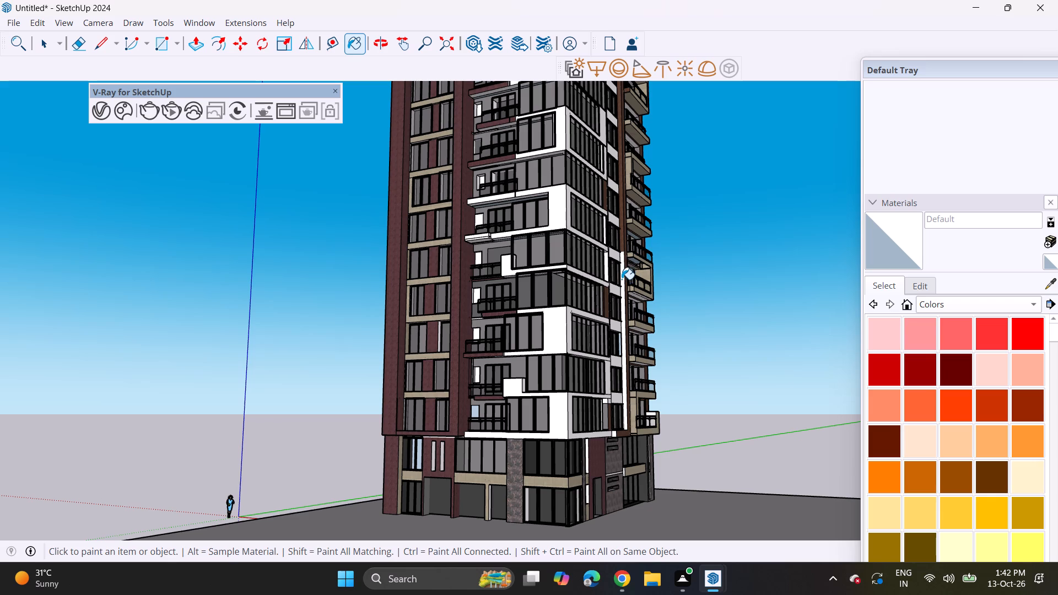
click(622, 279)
Sample the Granite Brown material from the narrow side column and paint the column's upper white segments with it.
click(1052, 283)
scroll(716, 250, up, 3)
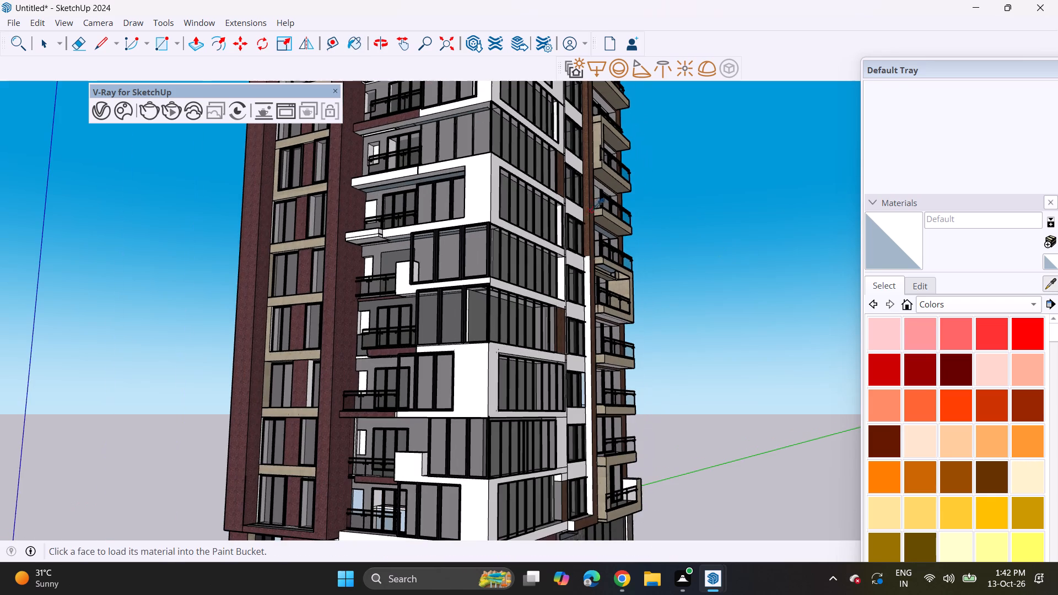
click(586, 247)
click(587, 274)
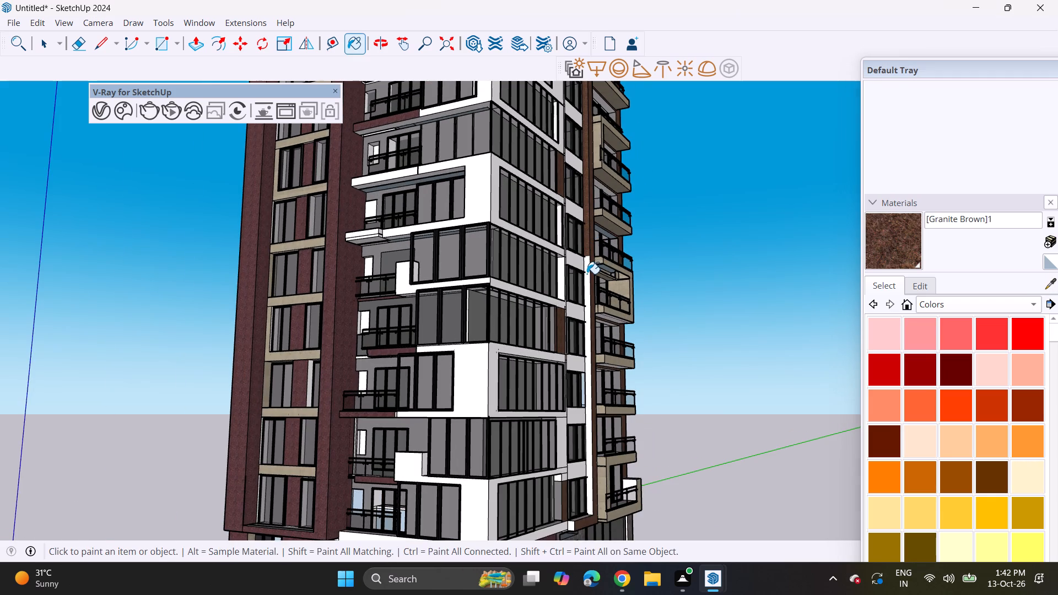
click(587, 266)
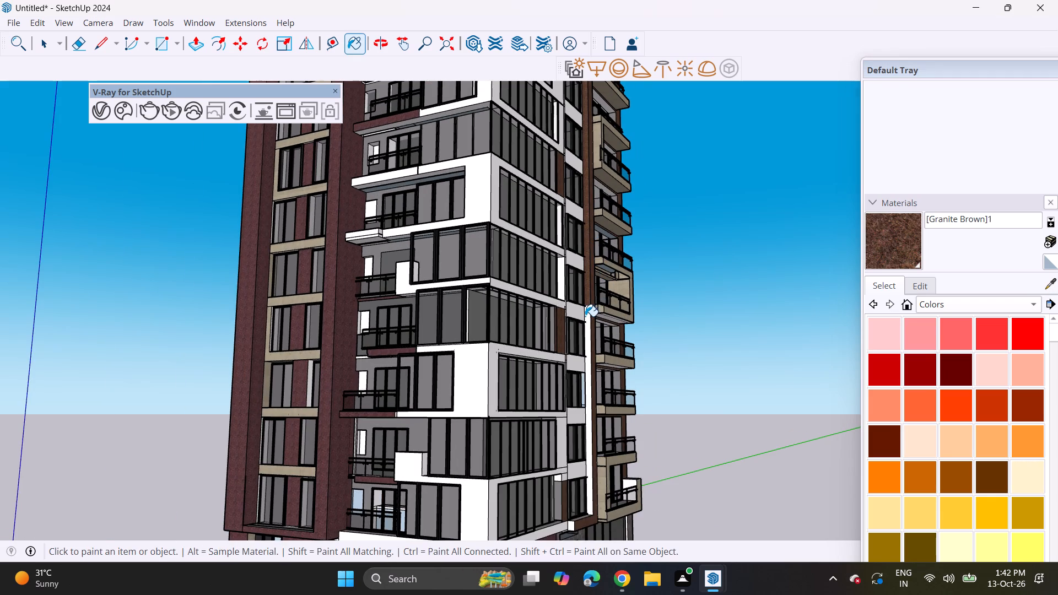
click(585, 316)
click(589, 332)
drag(588, 360, 589, 367)
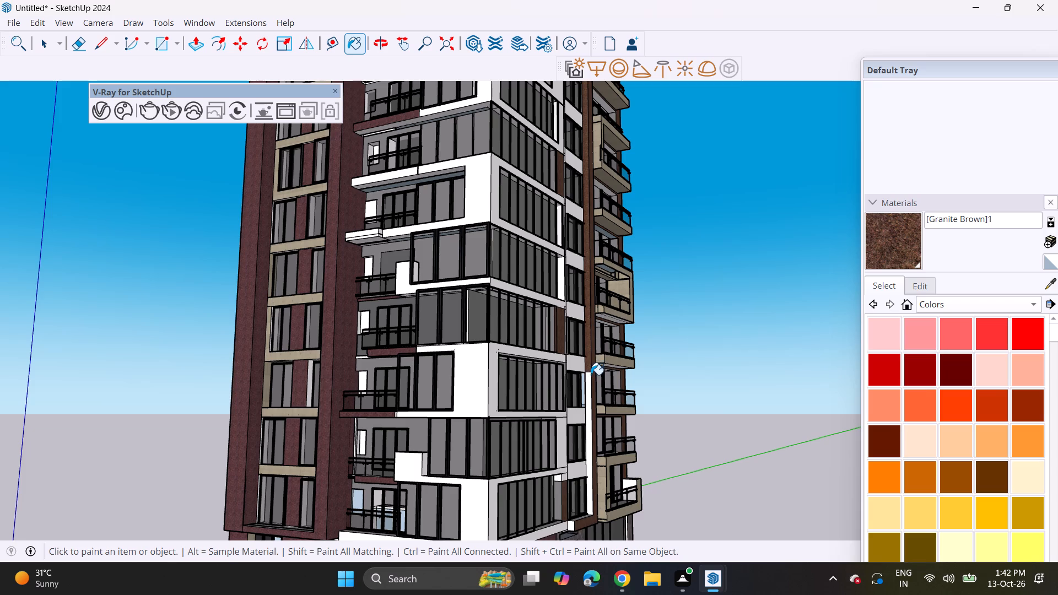
Paint the side column's remaining white segments down to its base with Granite Brown.
scroll(591, 385, up, 1)
click(587, 386)
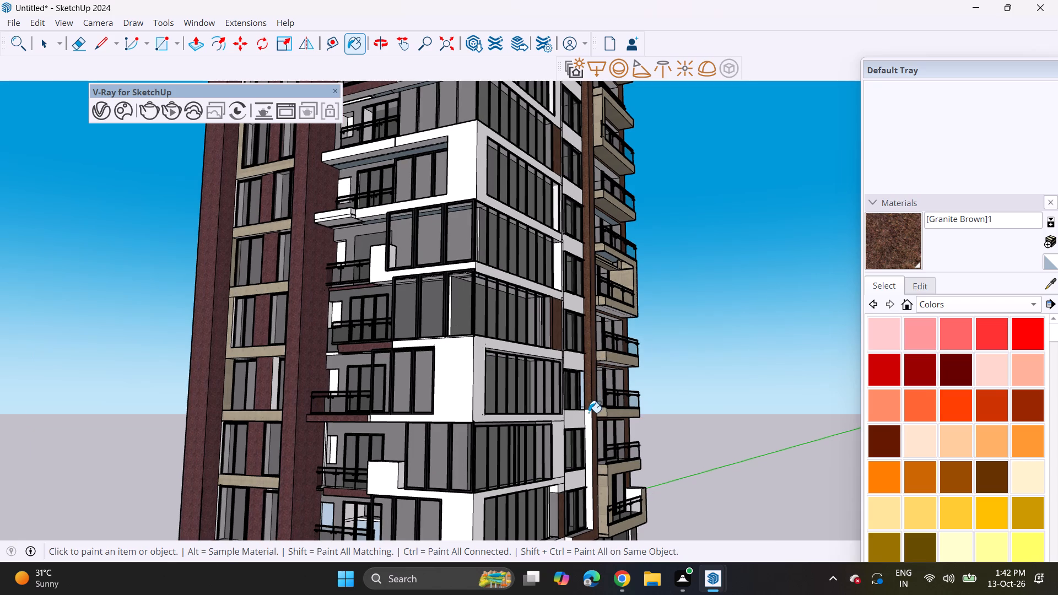
drag(589, 413, 590, 419)
click(589, 446)
click(586, 487)
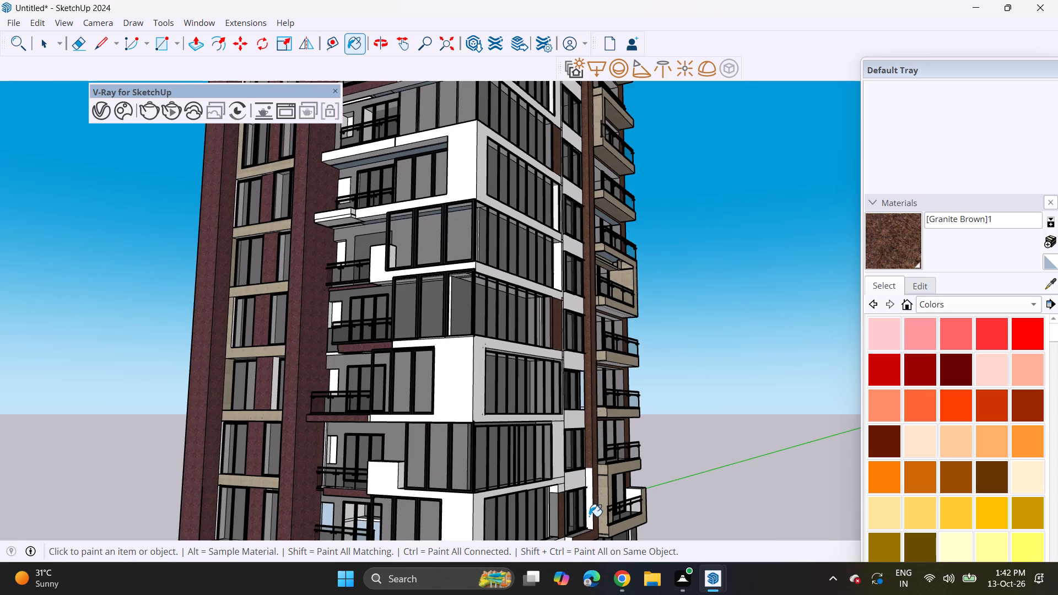
click(589, 516)
click(592, 486)
click(592, 529)
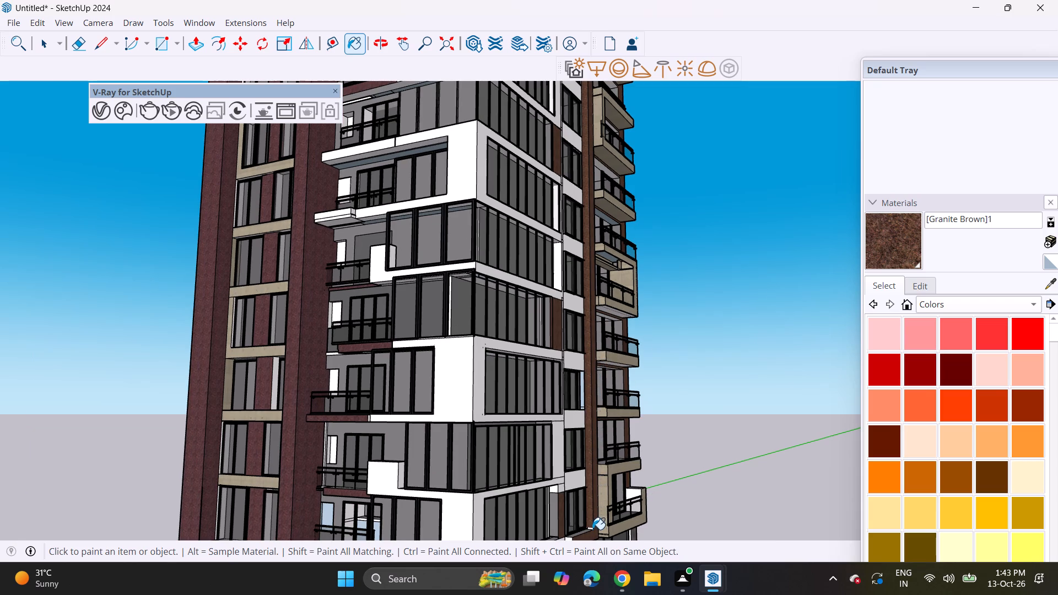
click(588, 527)
Paint the small wall faces beside the side column at the lowest balcony floor with Granite Brown.
scroll(564, 485, down, 2)
shift+middle_drag(565, 484, 572, 414)
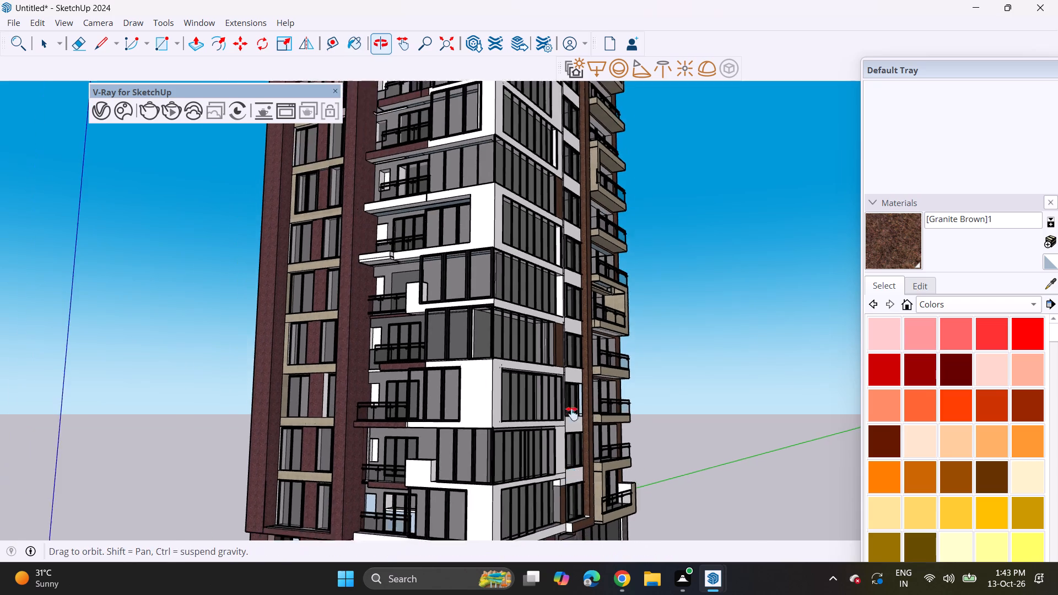
shift+middle_drag(572, 414, 587, 335)
click(590, 391)
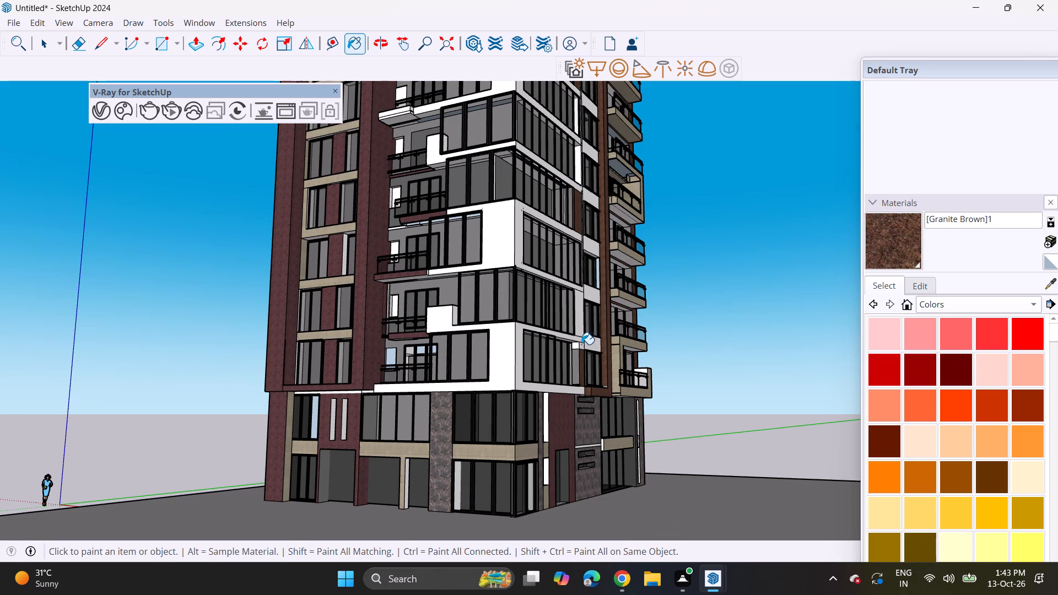
click(581, 348)
click(577, 349)
click(576, 365)
click(574, 346)
scroll(585, 226, down, 3)
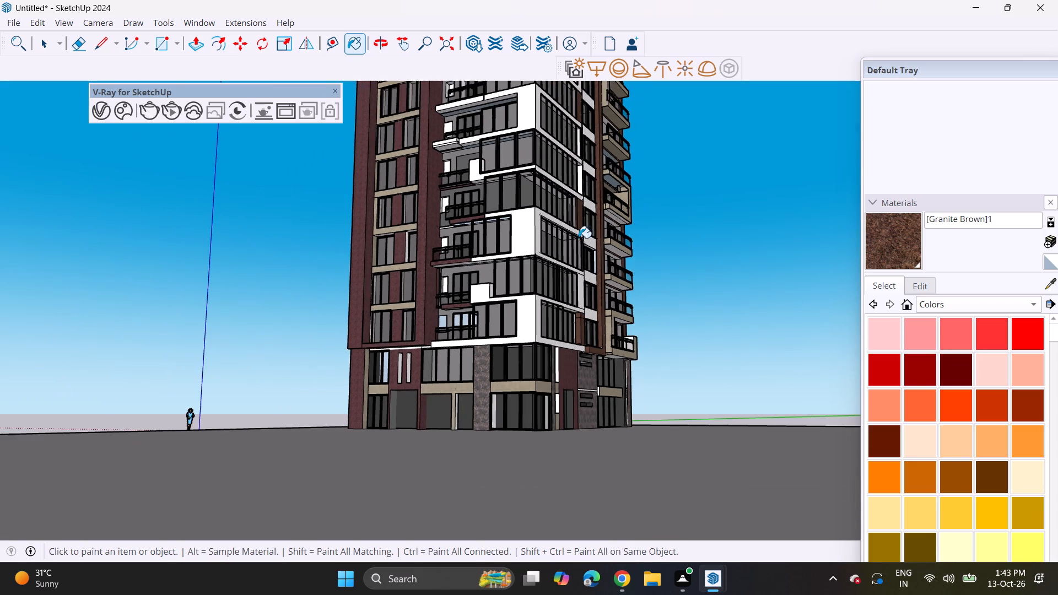
Examine the tower's facade from the side column up to the roofline and upper balconies.
shift+middle_drag(576, 225, 647, 403)
scroll(633, 347, down, 3)
middle_drag(661, 360, 632, 360)
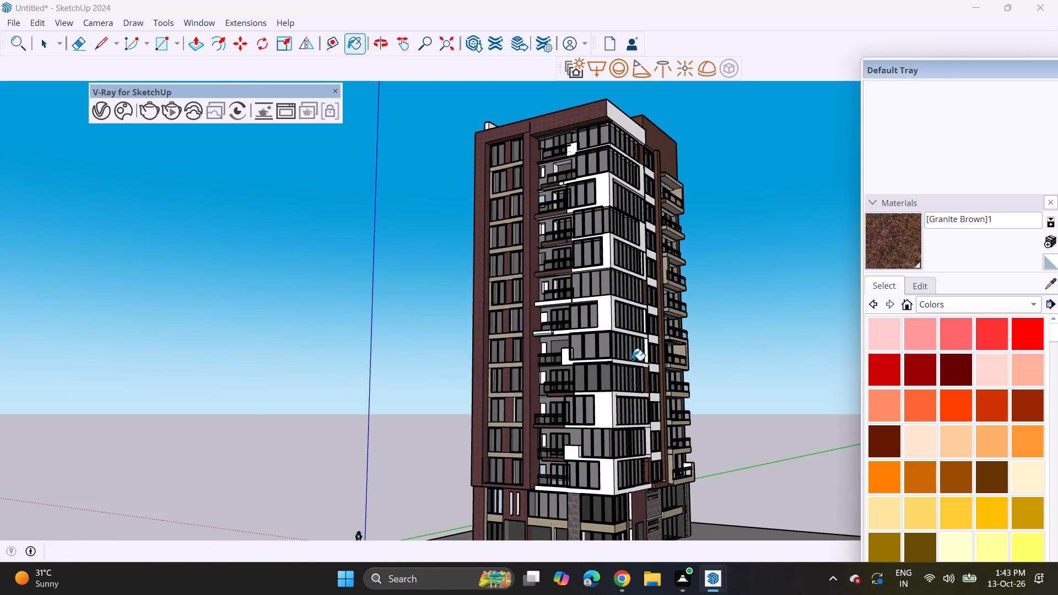
middle_drag(605, 337, 580, 288)
middle_drag(294, 82, 369, 144)
shift+middle_drag(427, 114, 503, 242)
middle_drag(683, 252, 636, 128)
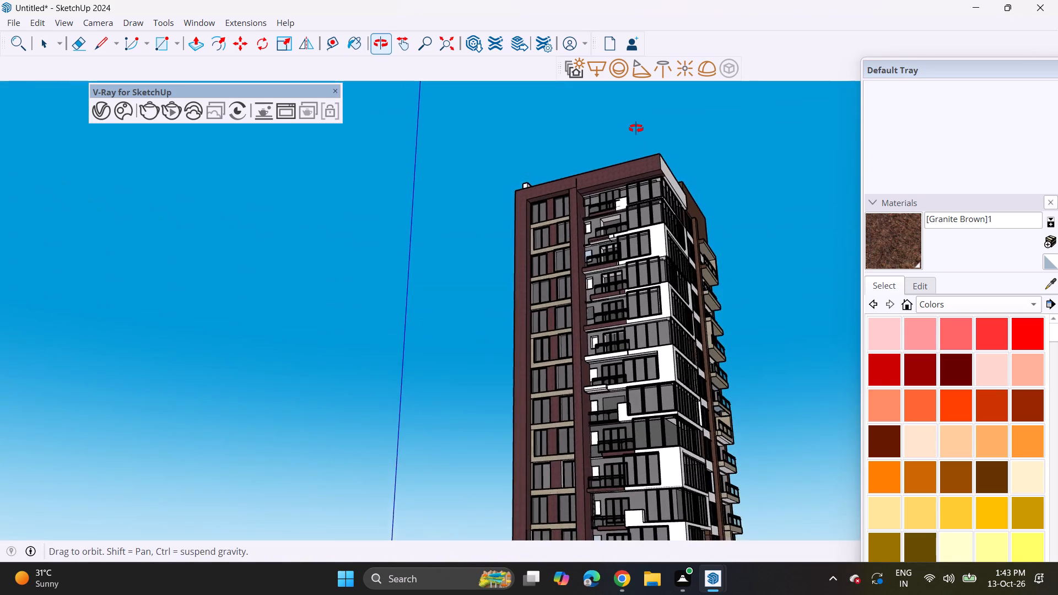
middle_drag(636, 128, 624, 194)
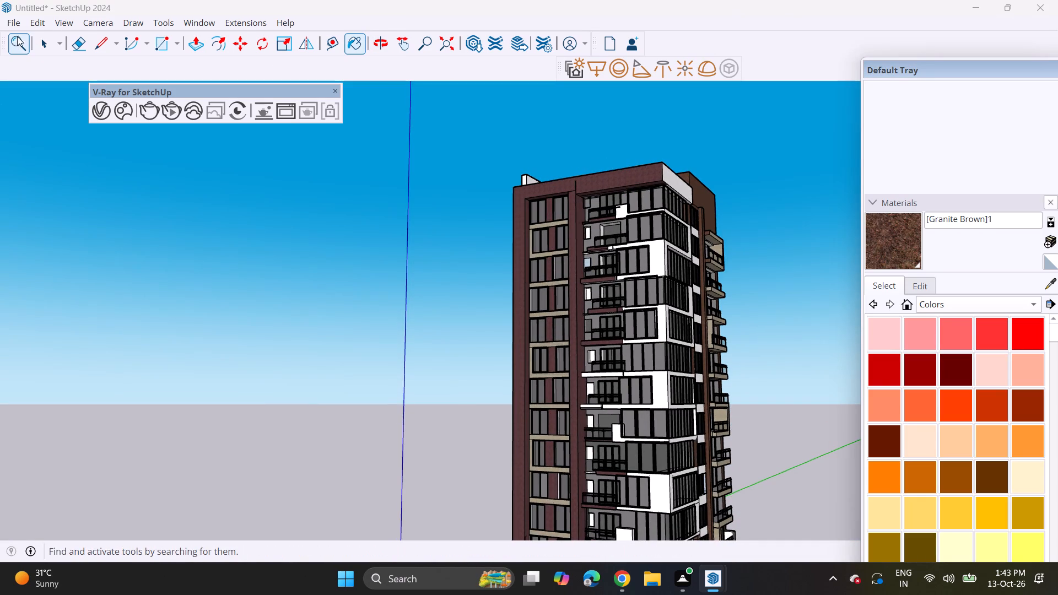
Import the Klein+raam window model from the Downloads folder.
click(18, 21)
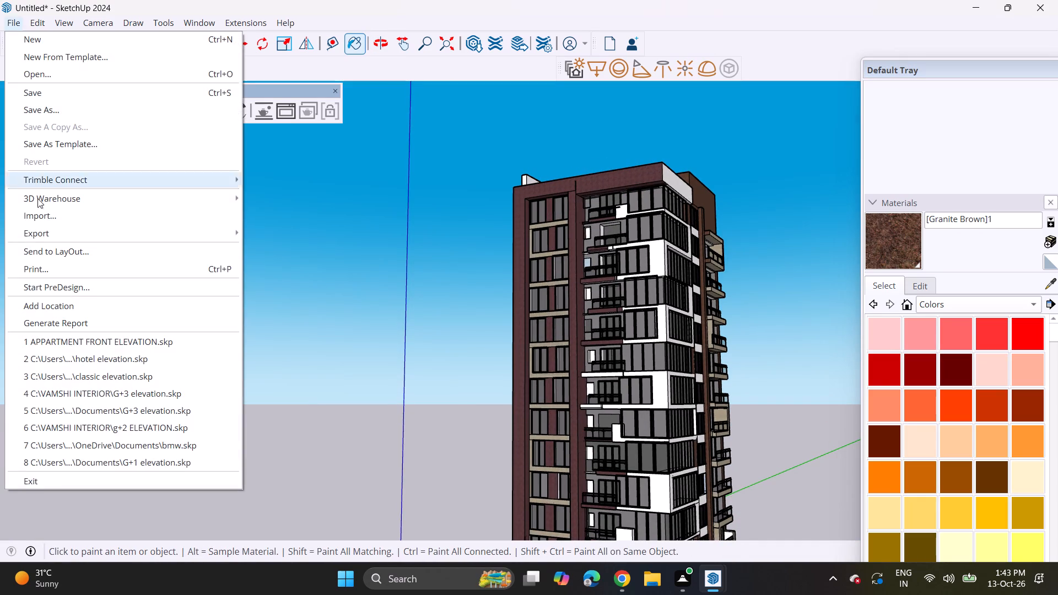
click(40, 218)
scroll(192, 251, down, 16)
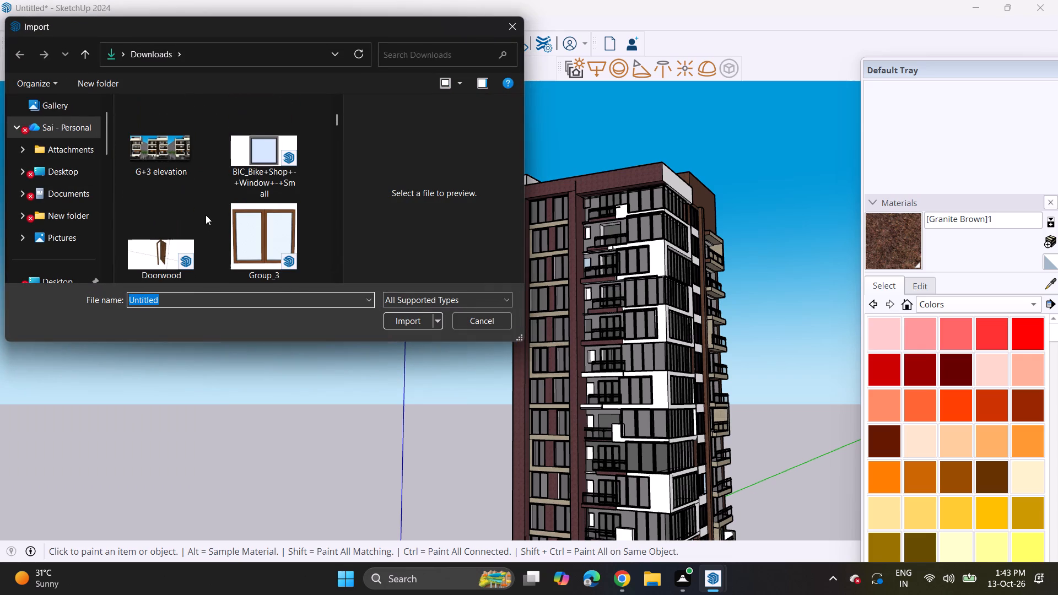
scroll(51, 186, down, 1)
click(50, 255)
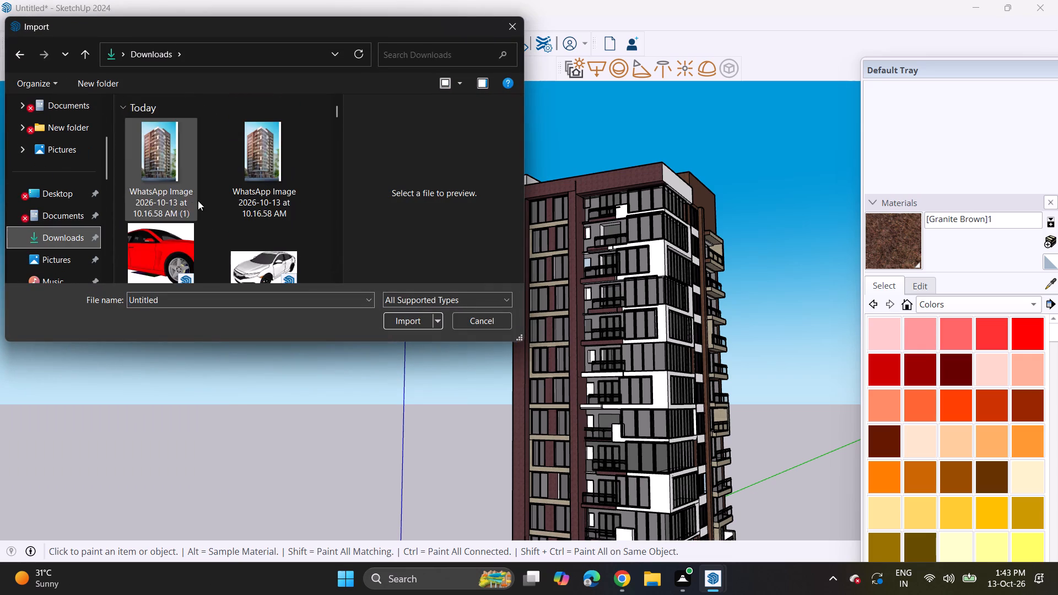
scroll(221, 194, down, 10)
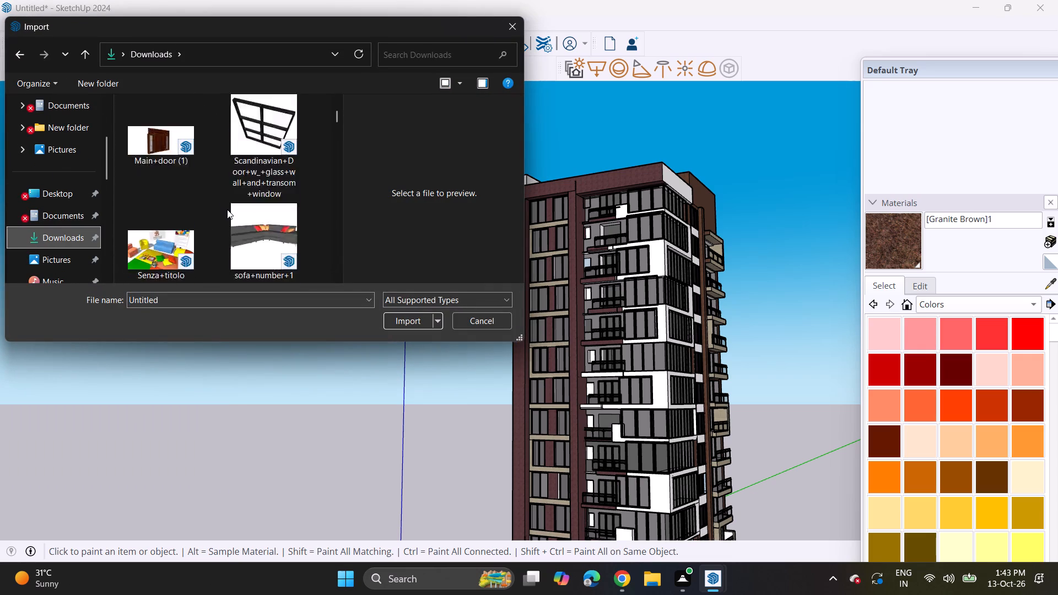
scroll(227, 209, down, 5)
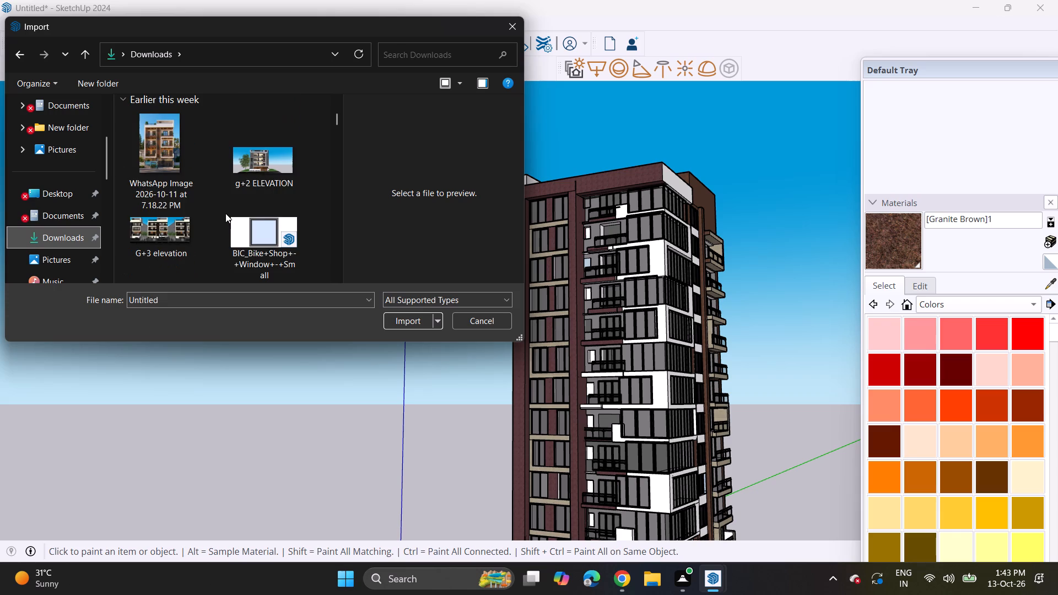
scroll(225, 213, down, 1)
scroll(260, 176, down, 2)
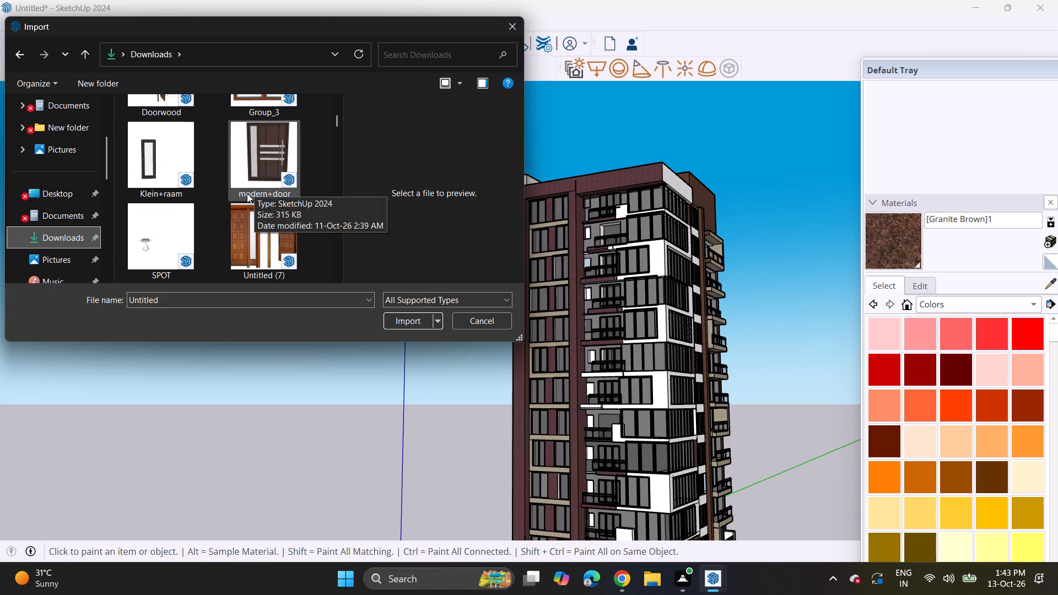
drag(184, 145, 186, 150)
click(412, 322)
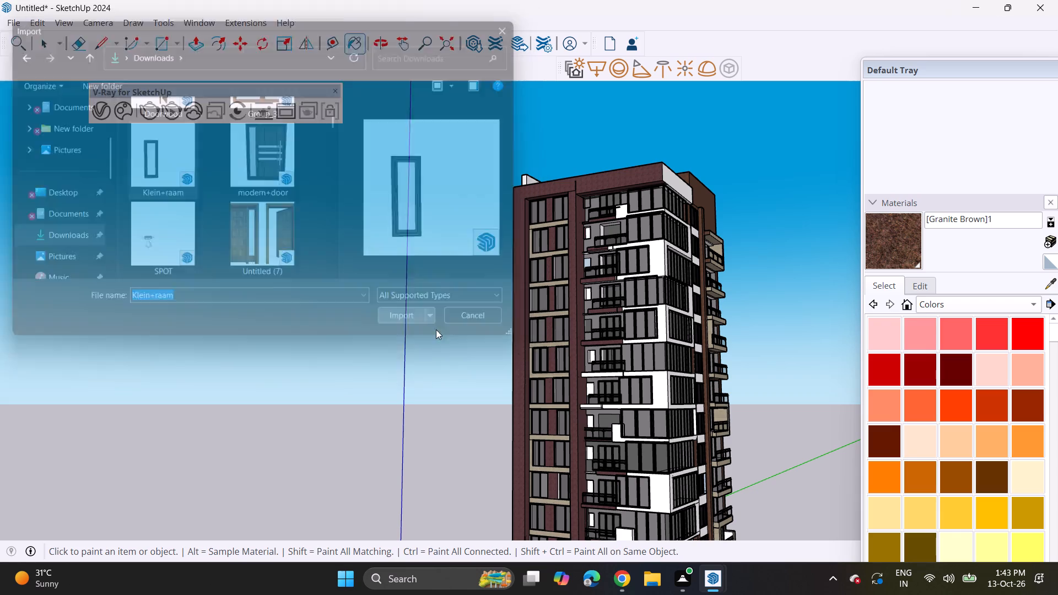
Place the imported Klein+raam window at the wall beside the top-floor balcony's three-panel window.
scroll(572, 224, up, 3)
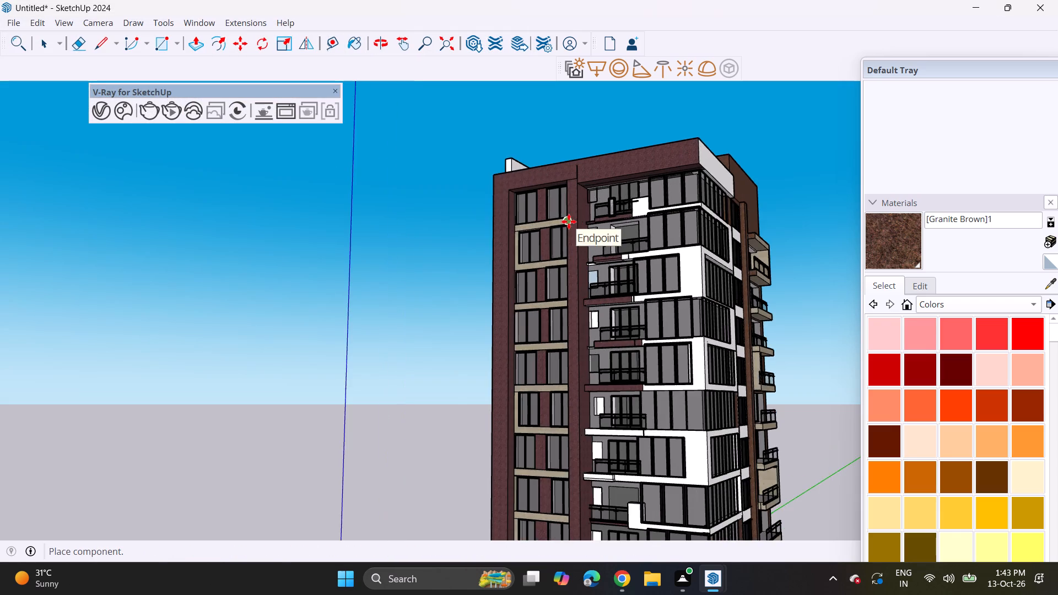
middle_drag(569, 221, 647, 262)
scroll(583, 233, up, 9)
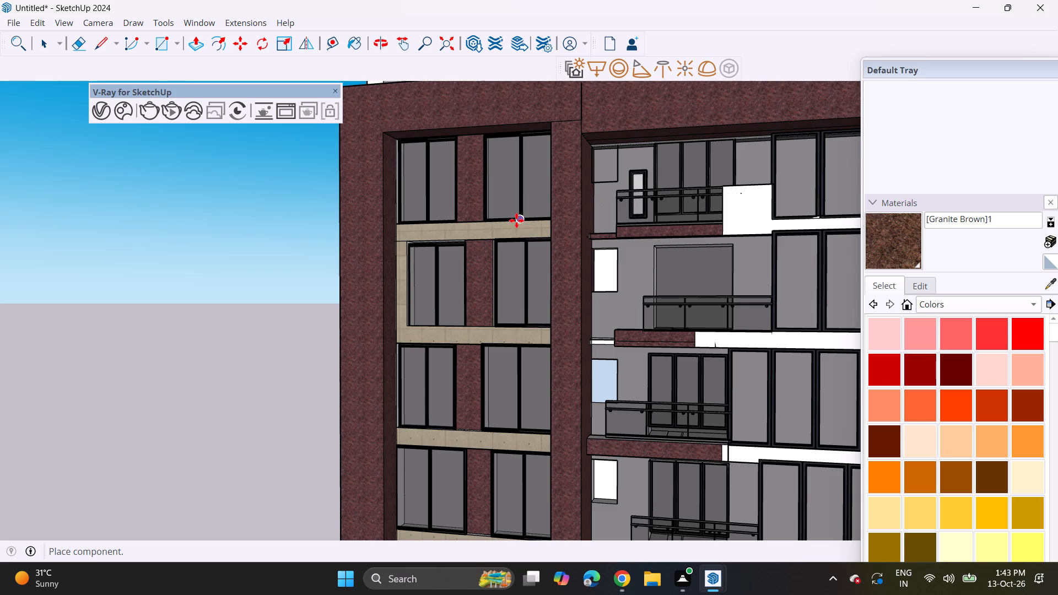
click(516, 220)
Move the Klein+raam window so its lower corner meets the bottom corner of the small wall outline beside the top-floor balcony.
middle_drag(638, 223, 759, 277)
scroll(743, 257, up, 6)
middle_drag(711, 229, 658, 233)
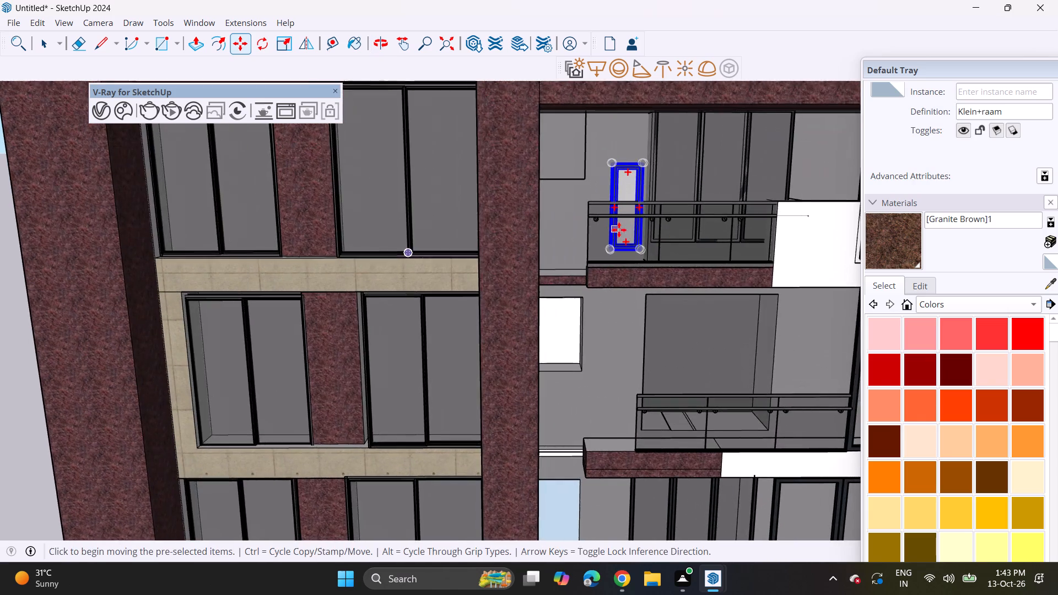
scroll(637, 239, up, 3)
click(644, 259)
middle_drag(595, 201, 585, 215)
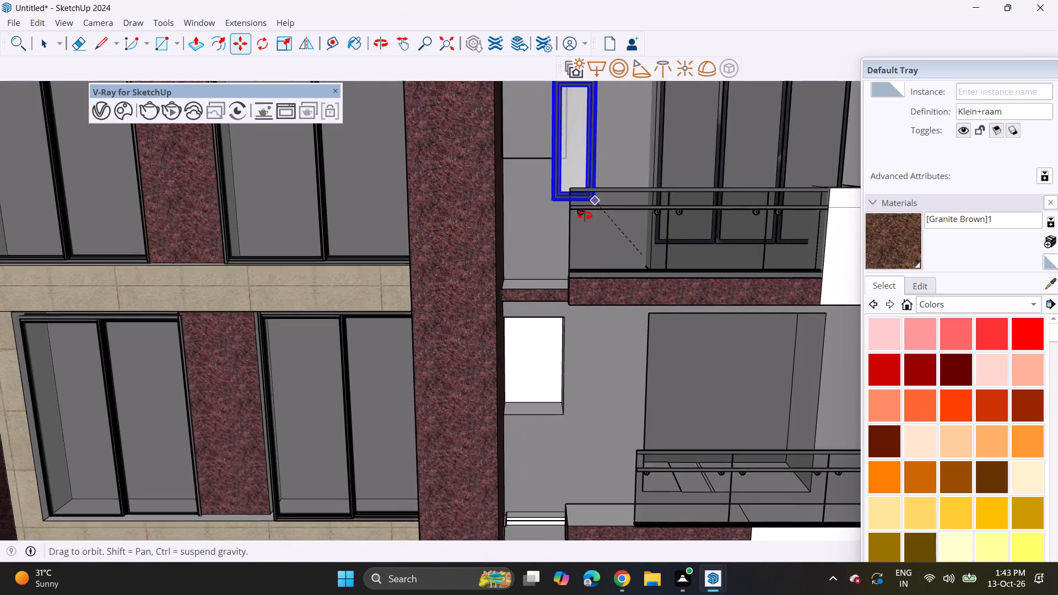
middle_drag(585, 215, 577, 235)
middle_drag(560, 202, 584, 359)
middle_drag(573, 322, 566, 236)
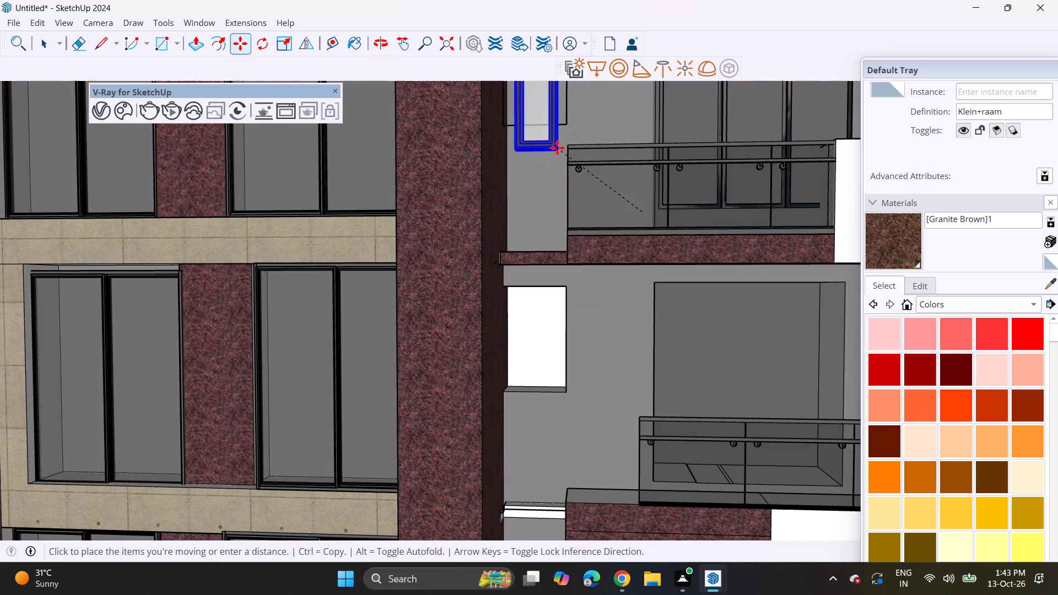
shift+middle_drag(557, 146, 575, 255)
scroll(575, 255, up, 1)
click(583, 224)
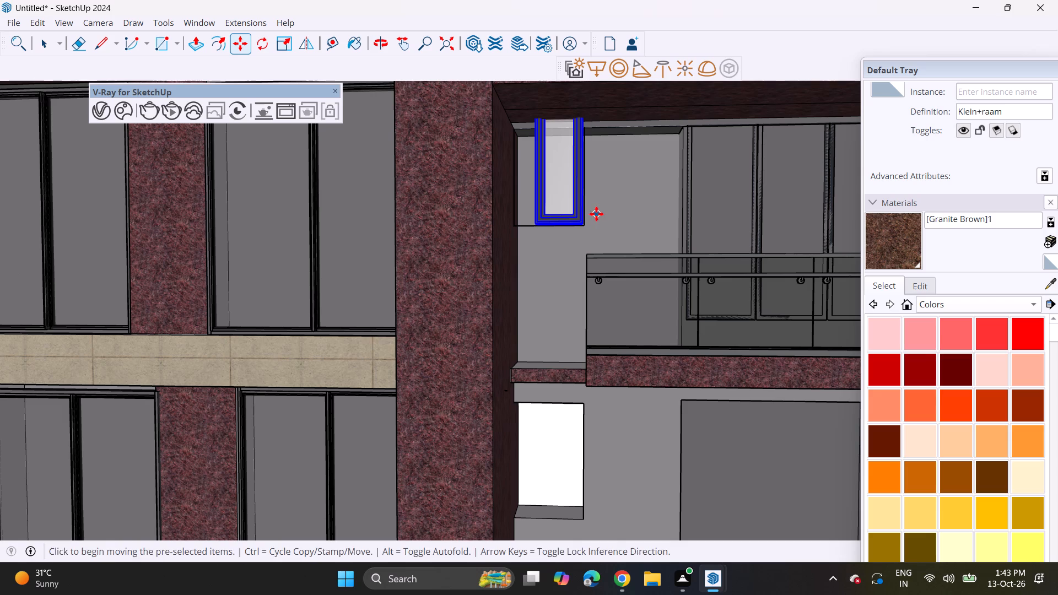
Scale the Klein+raam window down uniformly to fit the height of the small wall outline.
middle_click(596, 214)
drag(283, 47, 294, 48)
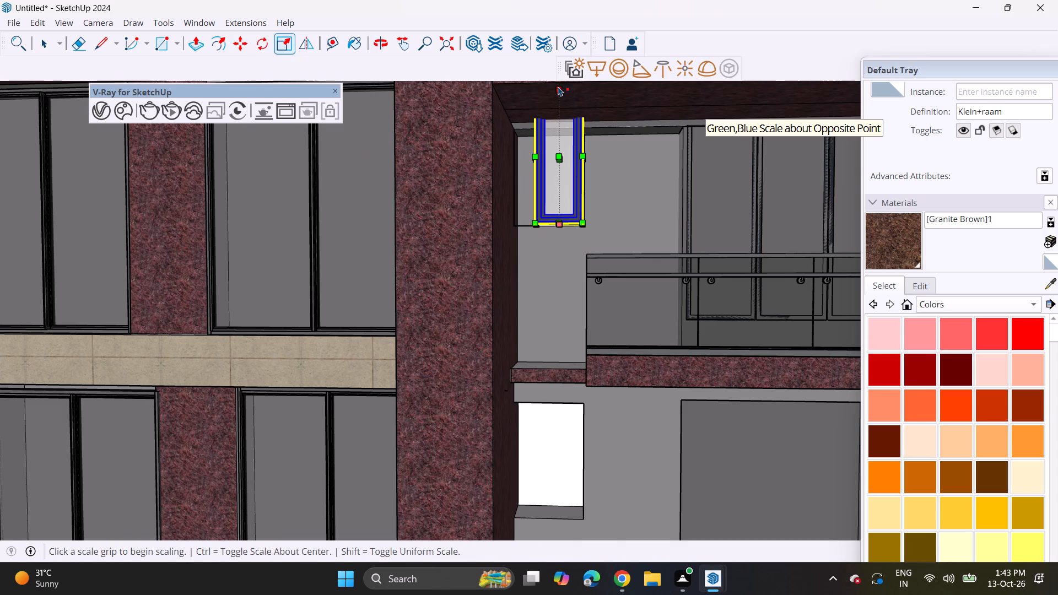
middle_drag(562, 100, 412, 102)
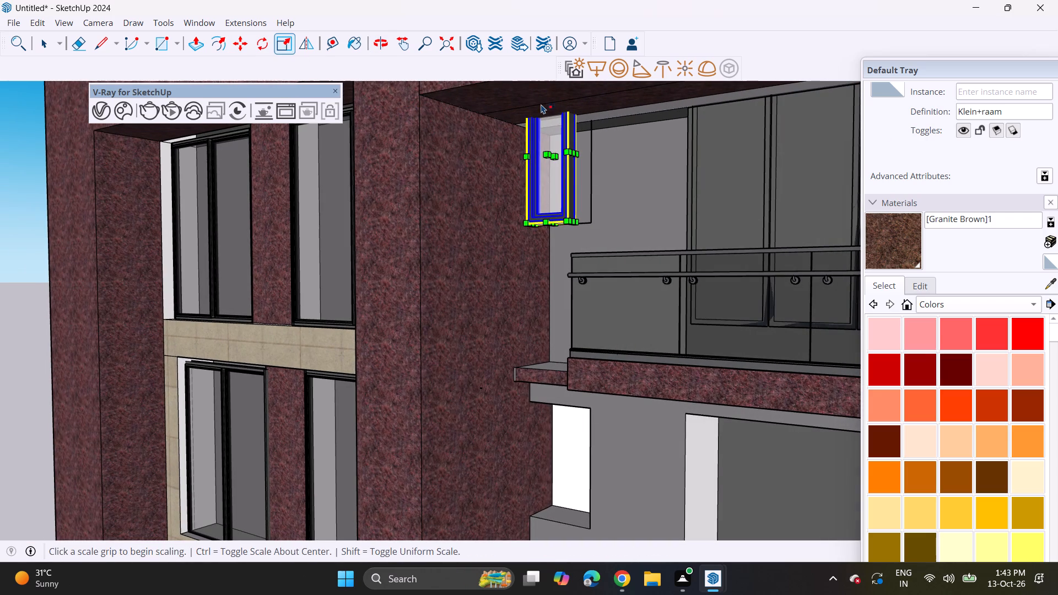
click(537, 98)
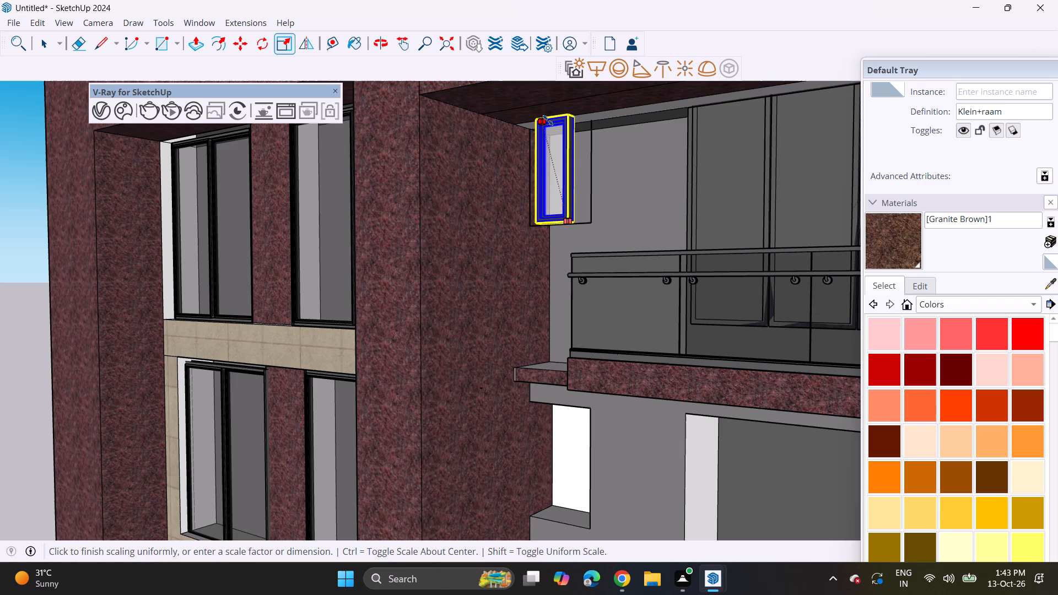
click(587, 120)
Stretch the Klein+raam window's width towards the balcony to better match the small wall outline.
middle_drag(554, 215, 641, 243)
middle_drag(617, 242, 593, 307)
scroll(605, 242, up, 4)
click(598, 209)
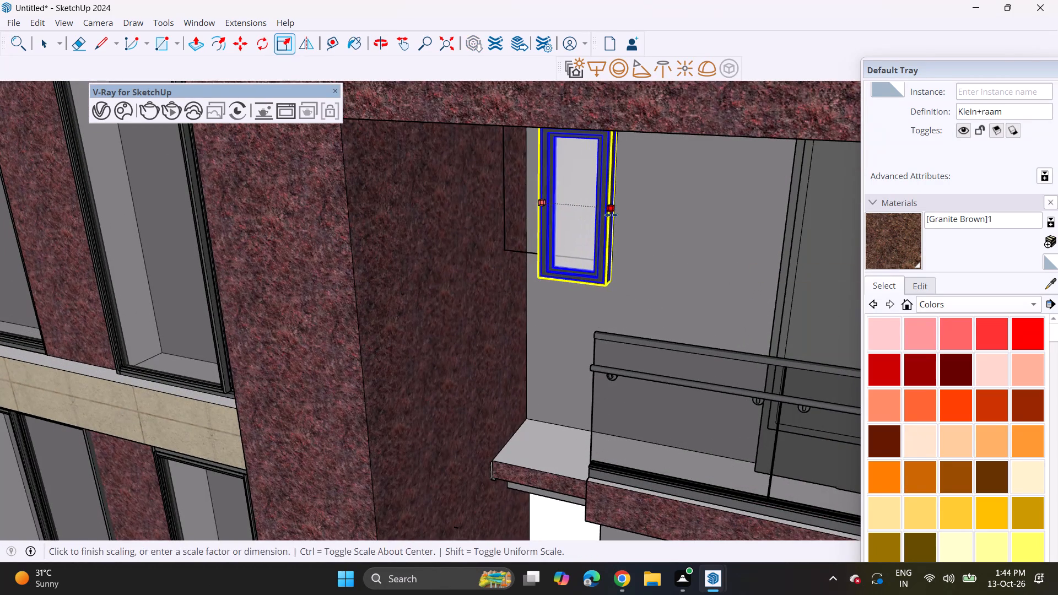
click(619, 218)
Move the Klein+raam window up so its base sits on the small outline's bottom edge.
key(m)
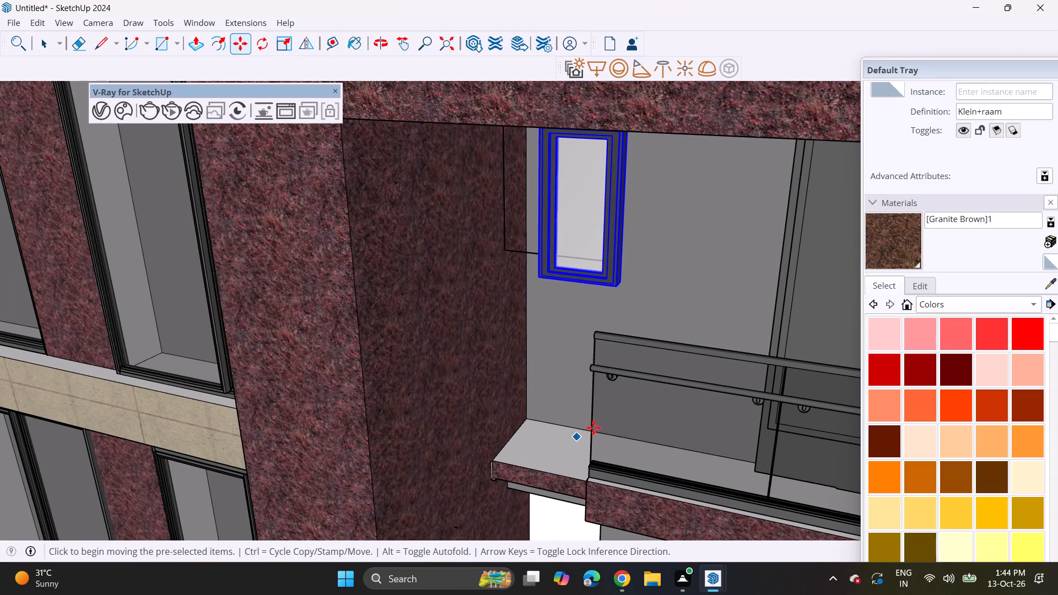
click(618, 292)
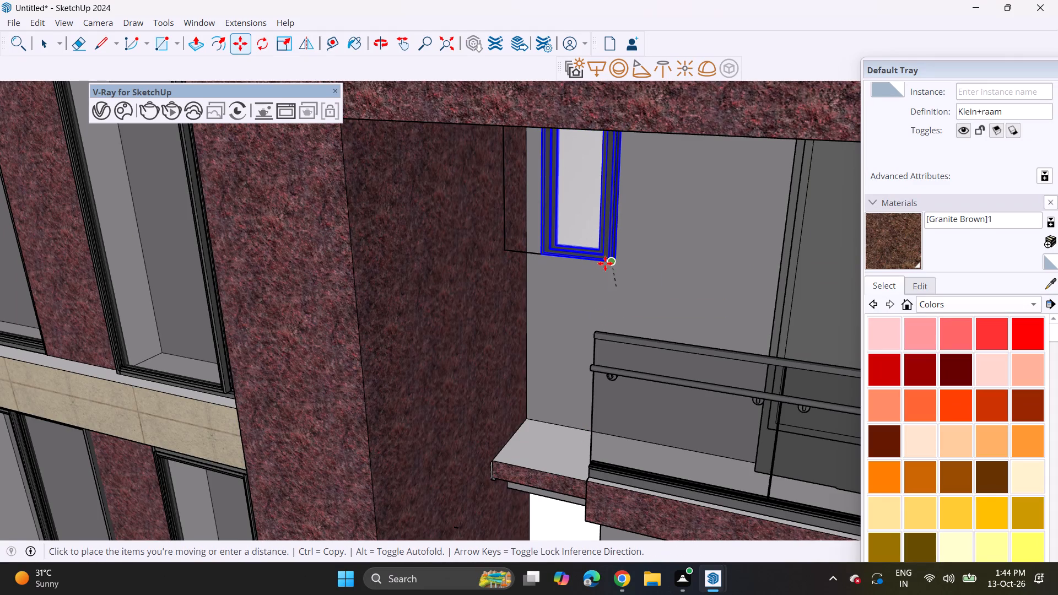
click(597, 258)
Stretch the Klein+raam window's width towards the balcony to reach the small wall outline's balcony-side edge.
middle_drag(591, 270, 595, 209)
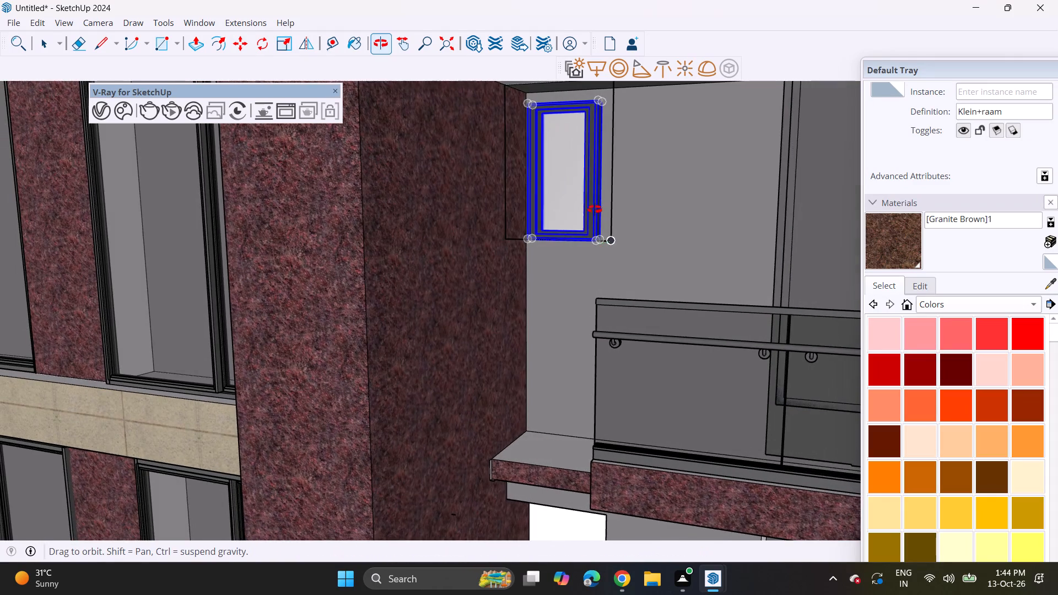
middle_drag(595, 209, 591, 199)
click(282, 50)
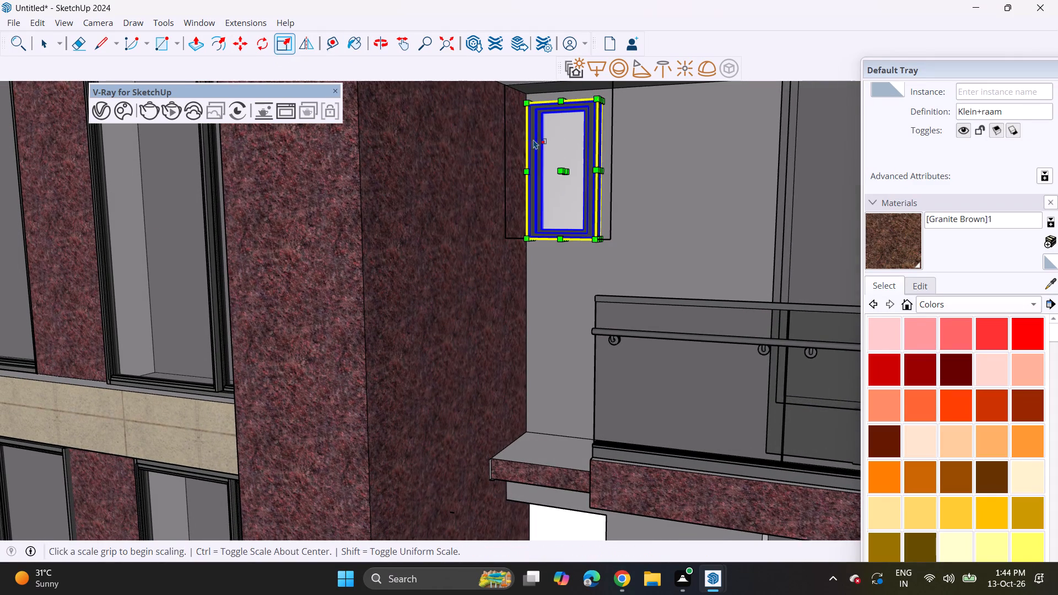
middle_drag(579, 152, 554, 164)
scroll(593, 183, up, 1)
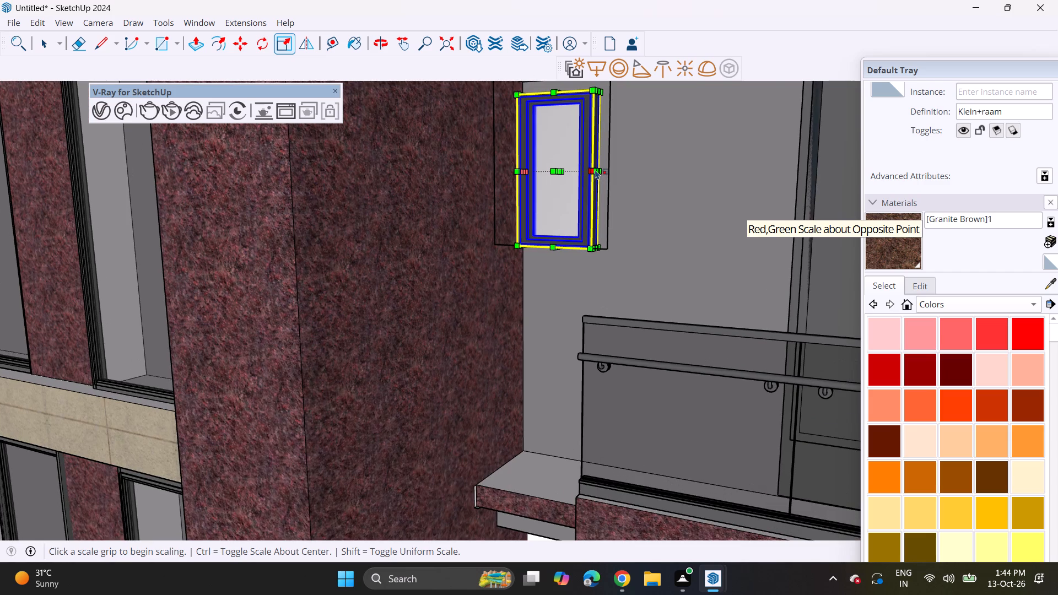
click(598, 174)
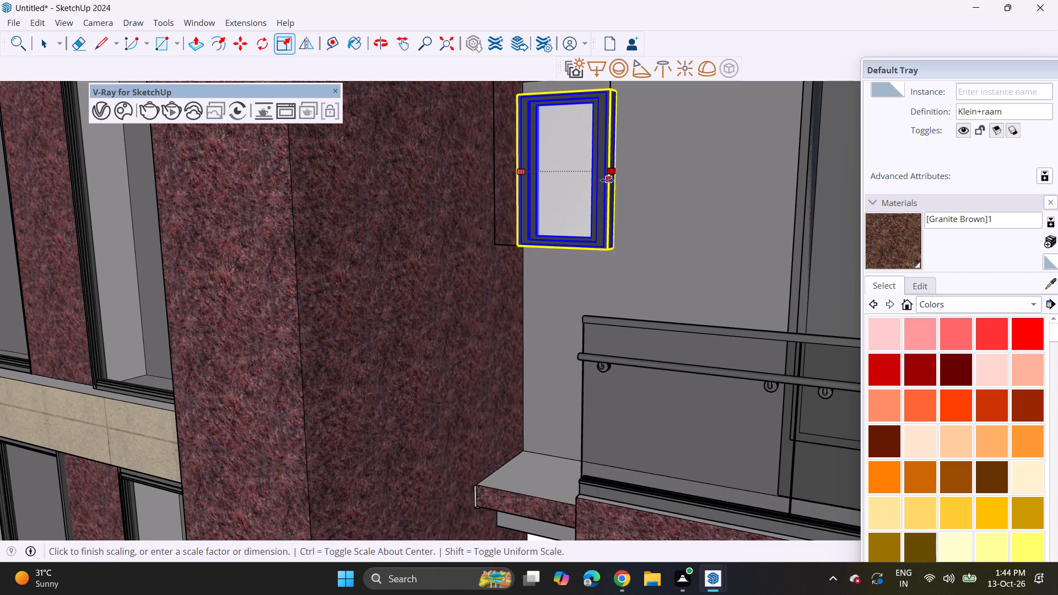
click(606, 180)
Stretch the Klein+raam window's pillar-side edge towards the granite wall to cover more of the small outline.
middle_click(701, 177)
middle_drag(563, 190, 640, 190)
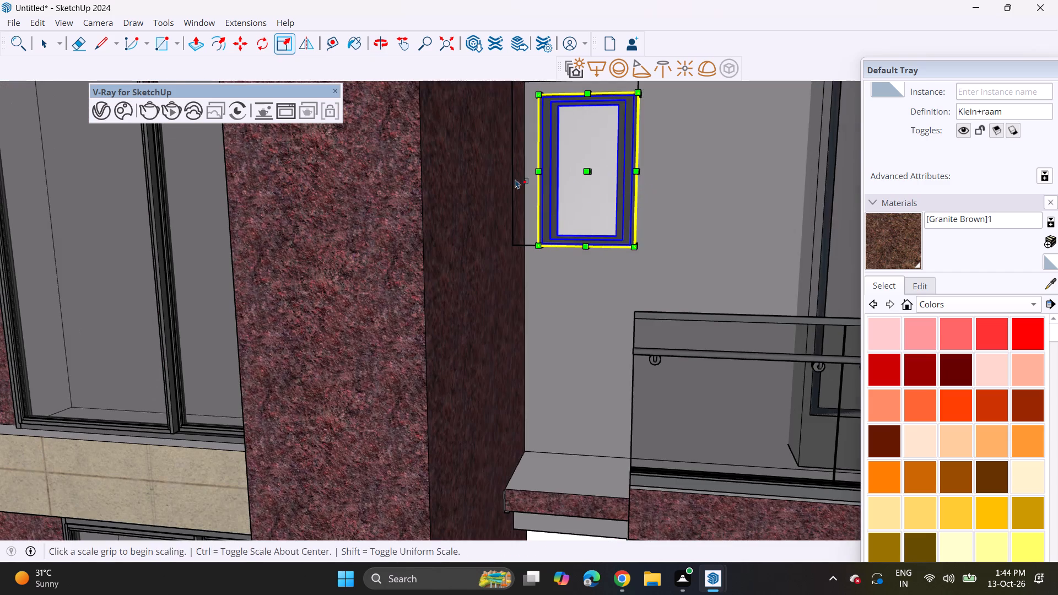
middle_drag(504, 173, 555, 202)
scroll(547, 172, up, 5)
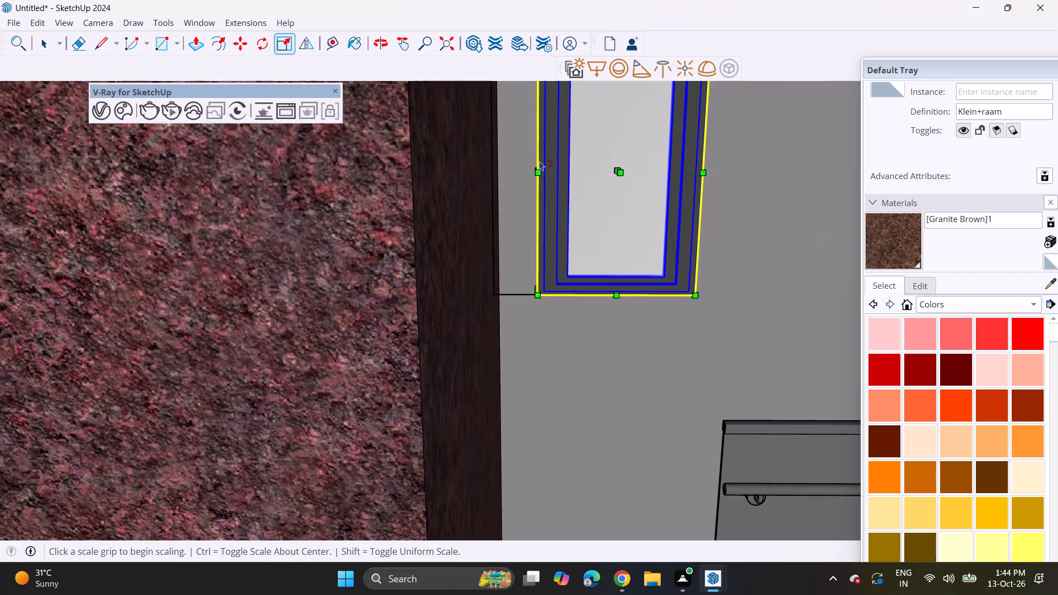
middle_drag(537, 182, 461, 245)
scroll(482, 226, up, 2)
middle_drag(512, 348, 506, 174)
shift+scroll(506, 207, up, 1)
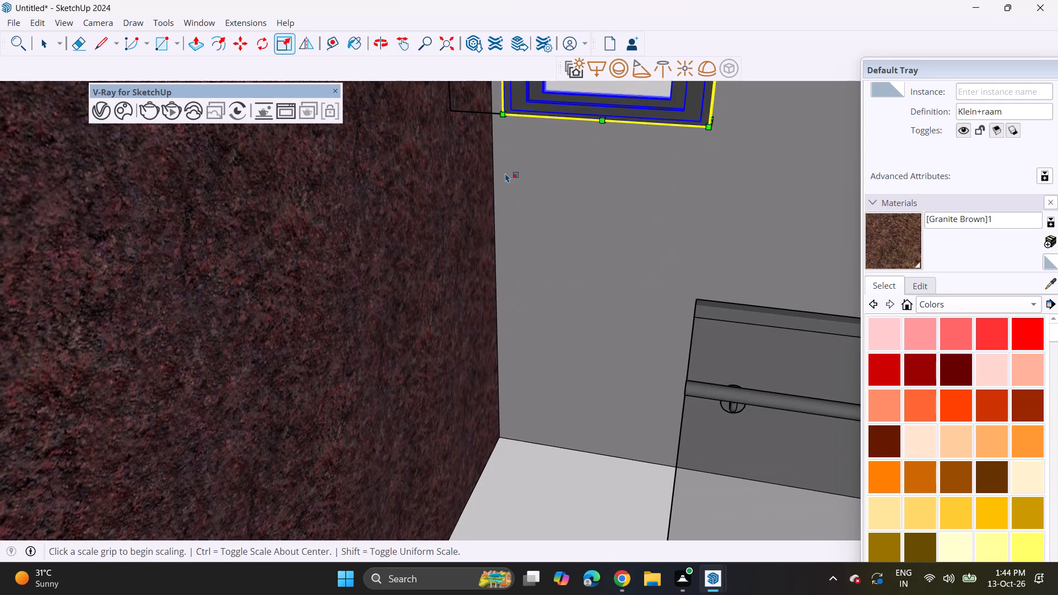
shift+middle_drag(501, 127, 536, 297)
middle_drag(538, 291, 528, 241)
scroll(529, 239, up, 1)
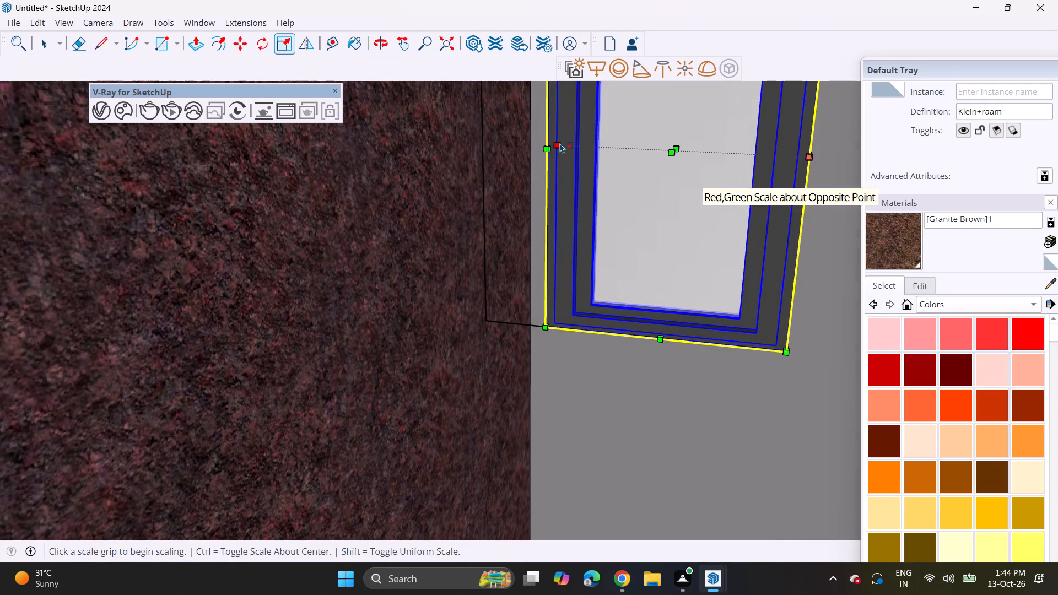
click(556, 145)
click(531, 157)
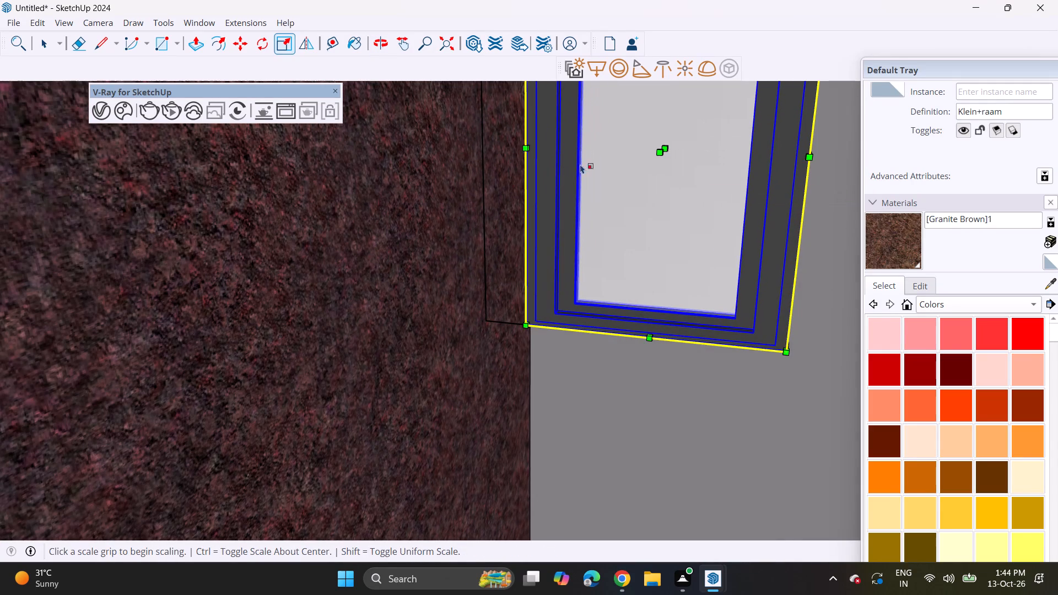
Stretch the Klein+raam window's height upward to the top edge of the small outline under the ceiling.
scroll(579, 142, down, 3)
shift+middle_drag(574, 178, 517, 386)
middle_drag(549, 401, 537, 163)
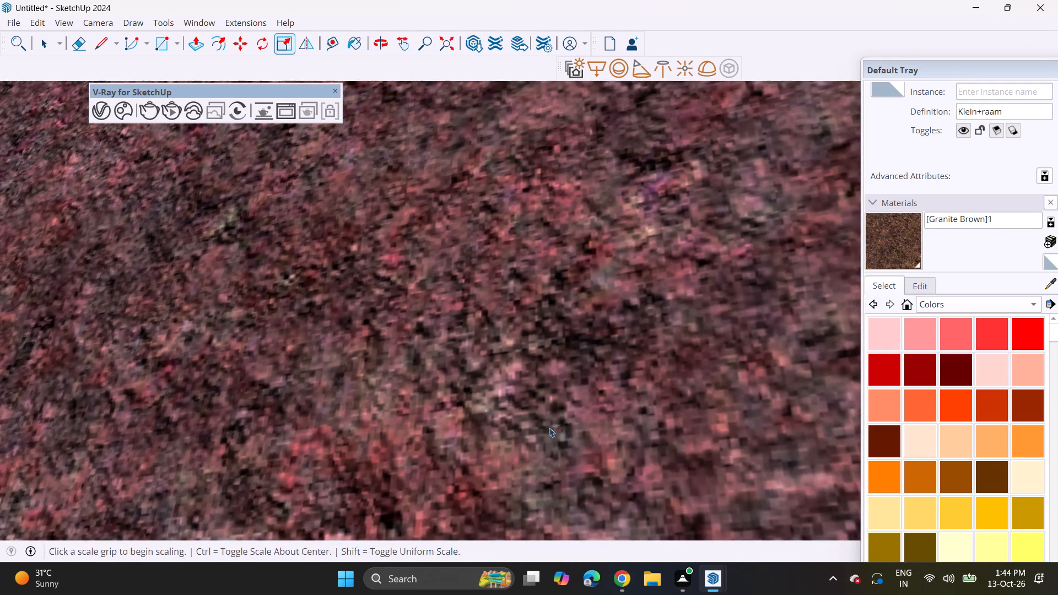
shift+middle_drag(550, 428, 544, 84)
shift+middle_drag(555, 383, 550, 211)
middle_drag(547, 524, 536, 237)
shift+middle_drag(551, 466, 523, 298)
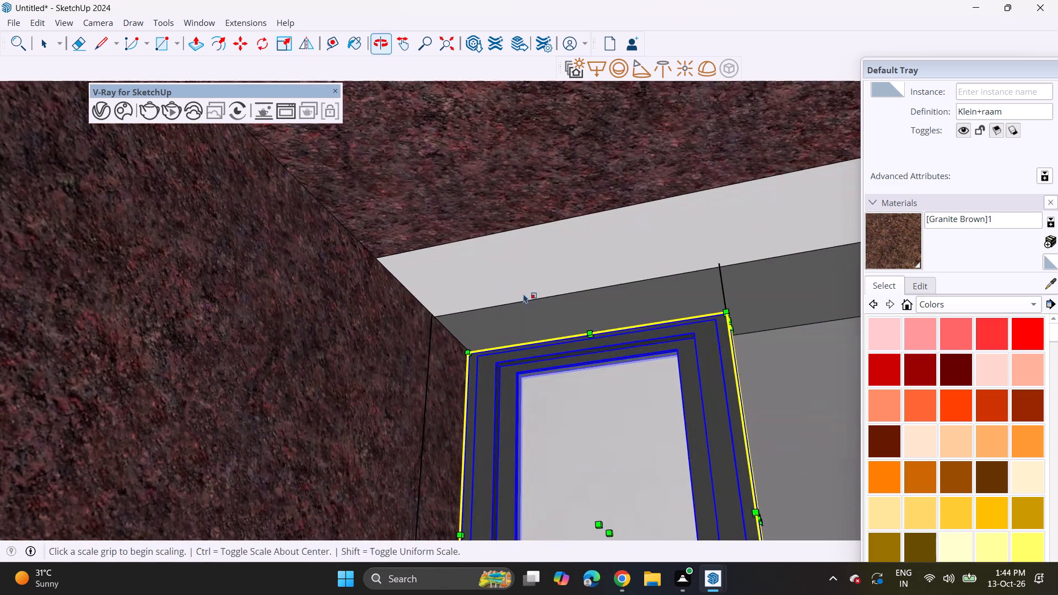
middle_drag(530, 311, 441, 427)
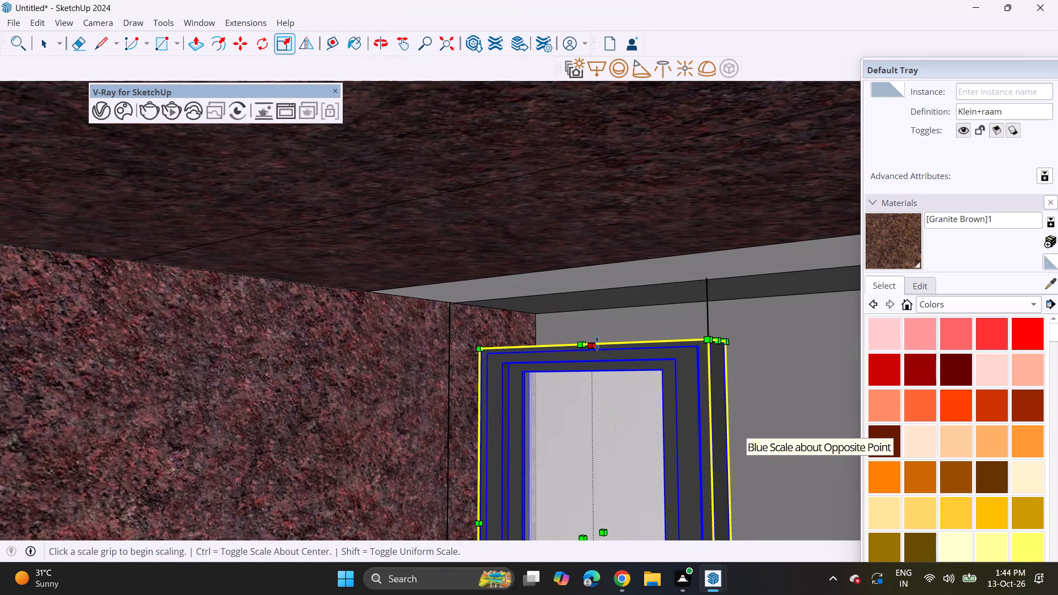
click(597, 343)
click(601, 299)
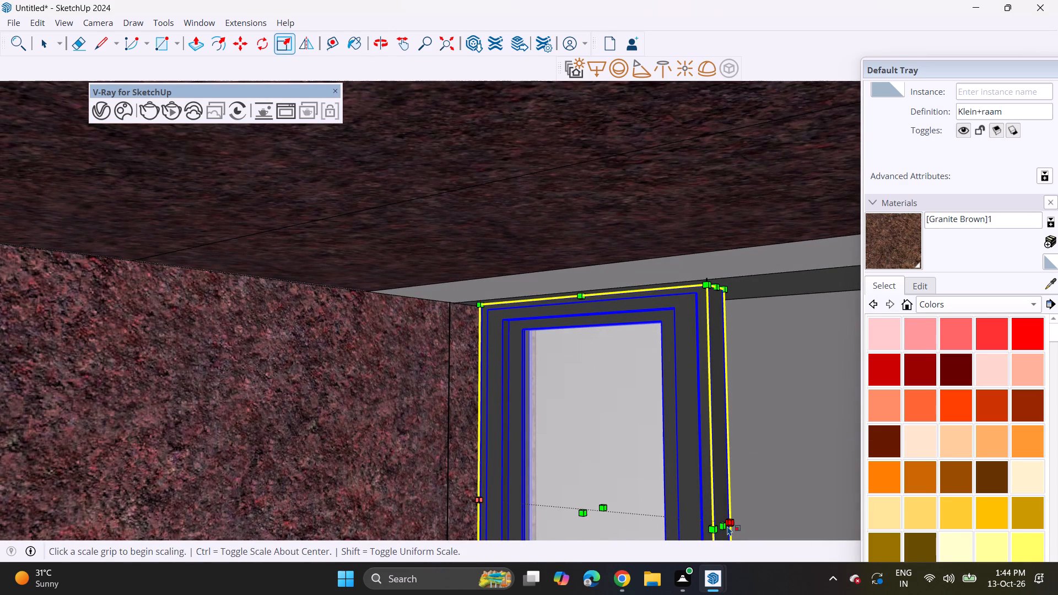
Scale the Klein+raam window's width to the outline's upper balcony-side corner, check the fit and deselect it.
click(725, 528)
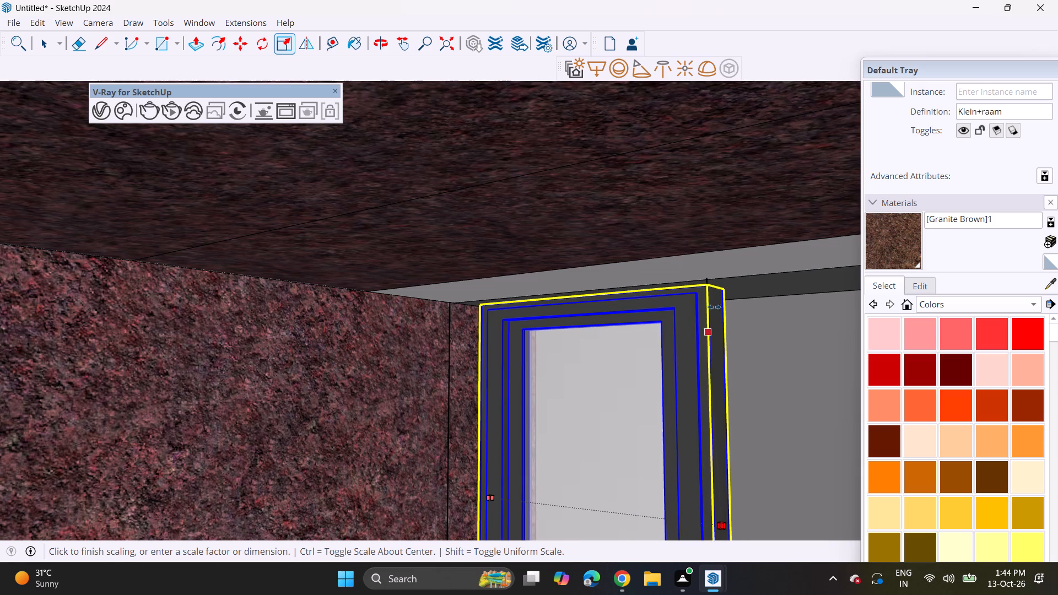
click(708, 278)
middle_drag(717, 445, 672, 252)
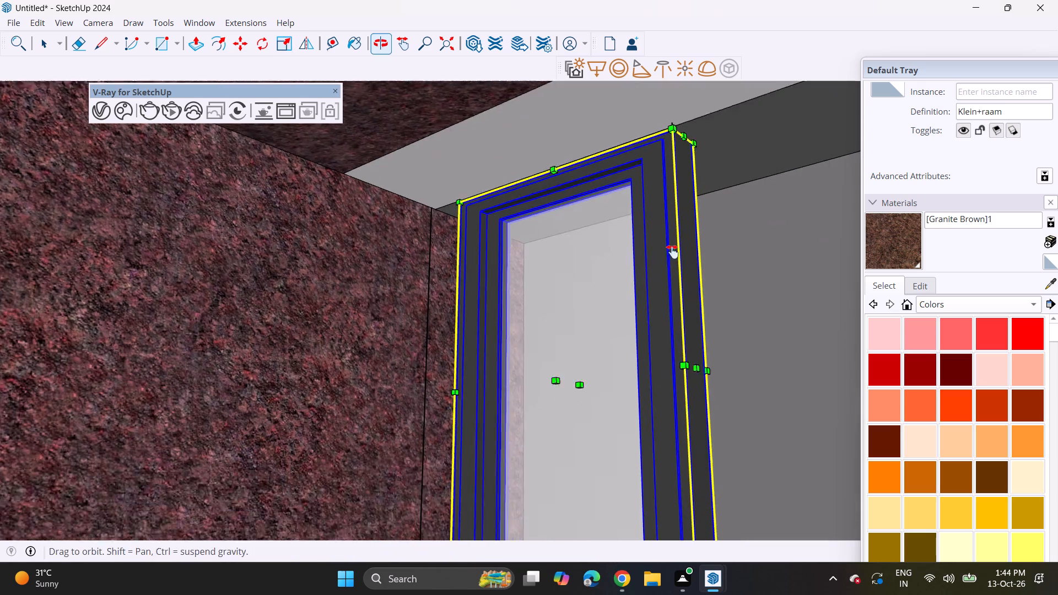
middle_drag(672, 252, 670, 225)
middle_drag(700, 442, 629, 484)
shift+middle_drag(625, 513, 576, 290)
middle_drag(598, 274, 449, 370)
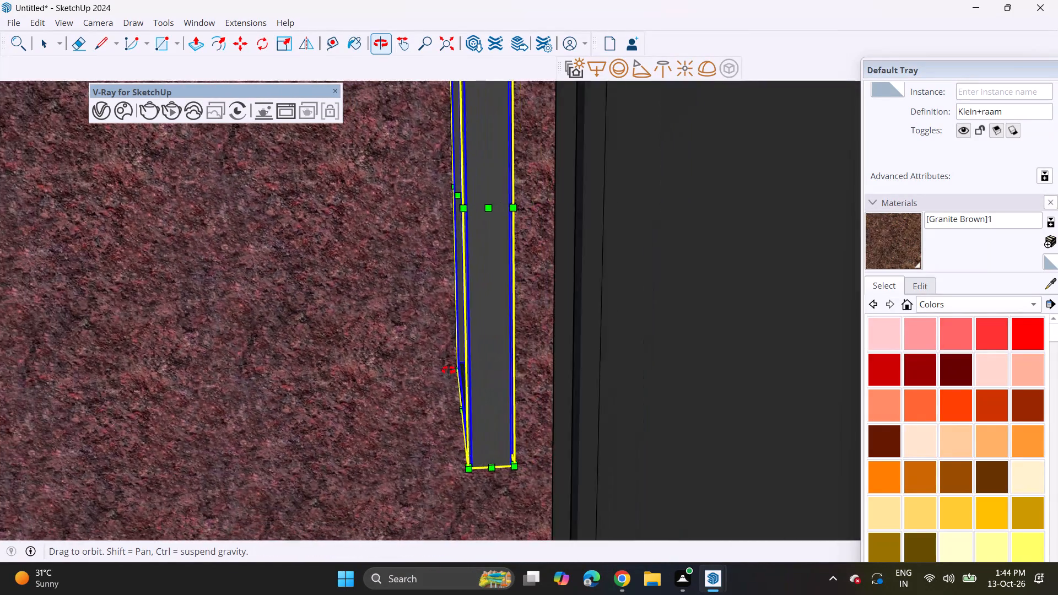
middle_drag(449, 370, 656, 304)
scroll(629, 366, down, 7)
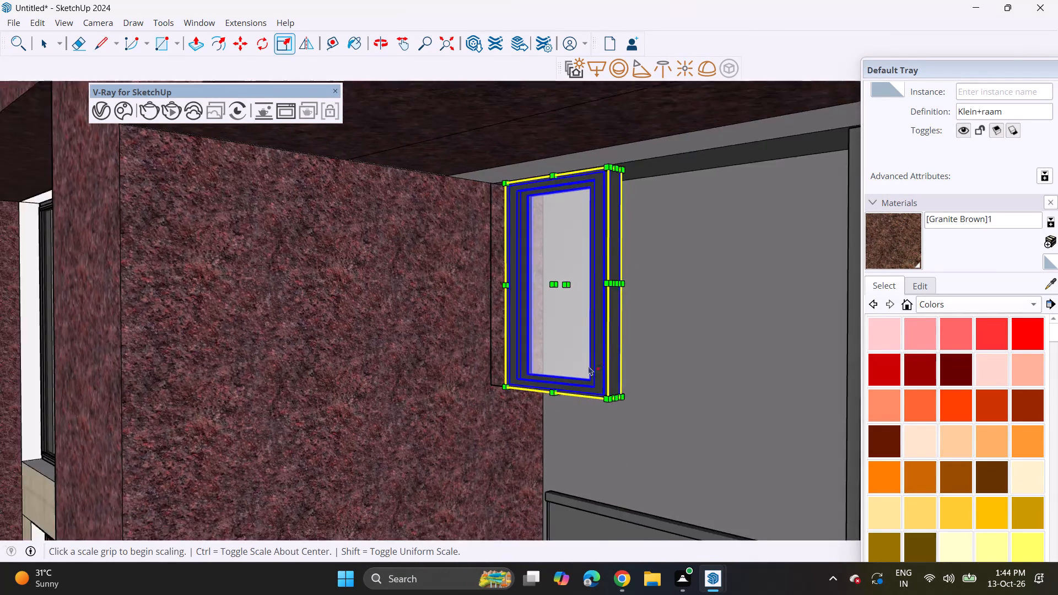
scroll(589, 366, down, 12)
key(space)
click(147, 376)
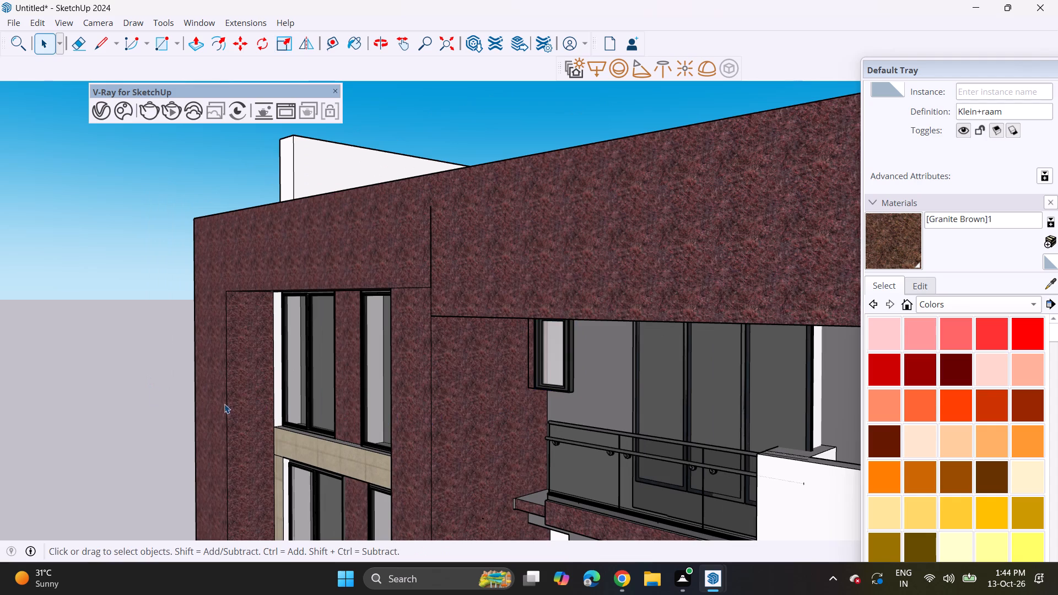
Move the top-floor Klein+raam window sideways so its lower corner meets the outline's lower corner beside the granite wall.
middle_drag(228, 403, 457, 324)
middle_click(482, 315)
middle_drag(583, 393, 538, 408)
middle_drag(645, 457, 620, 452)
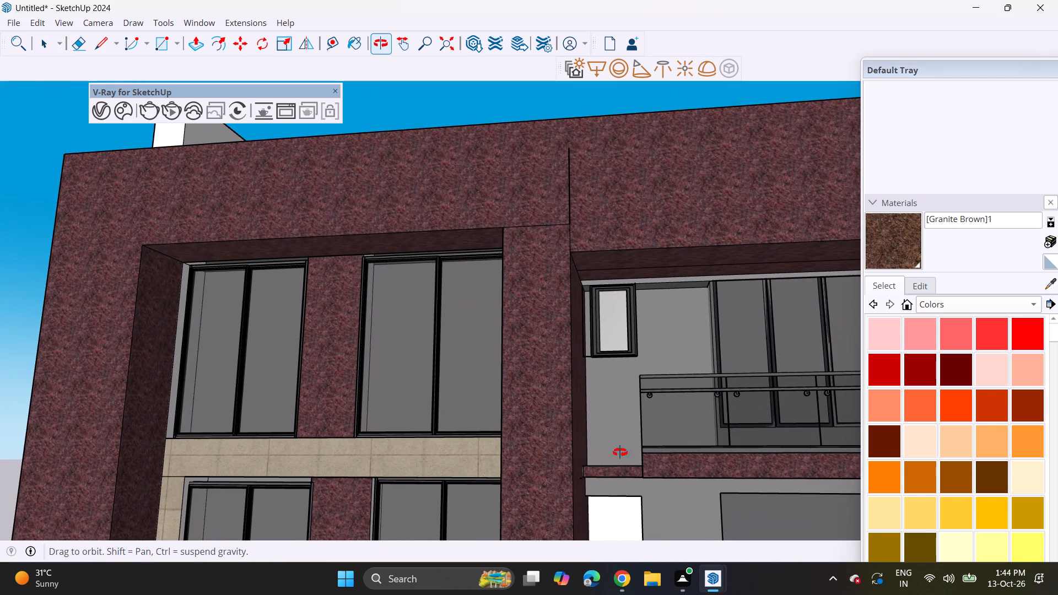
middle_drag(620, 452, 618, 453)
click(614, 327)
key(m)
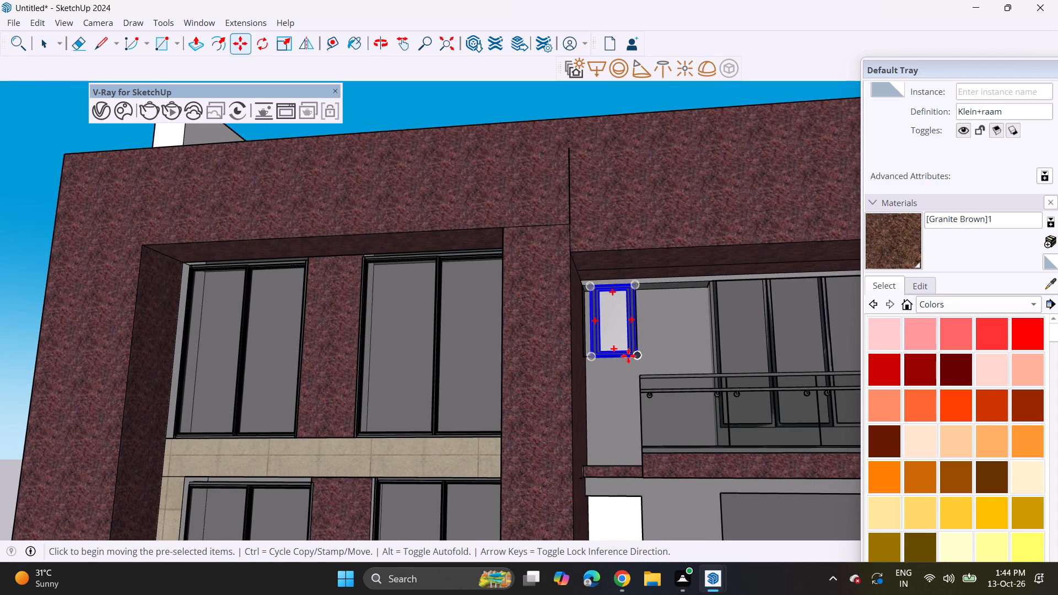
click(596, 360)
click(585, 357)
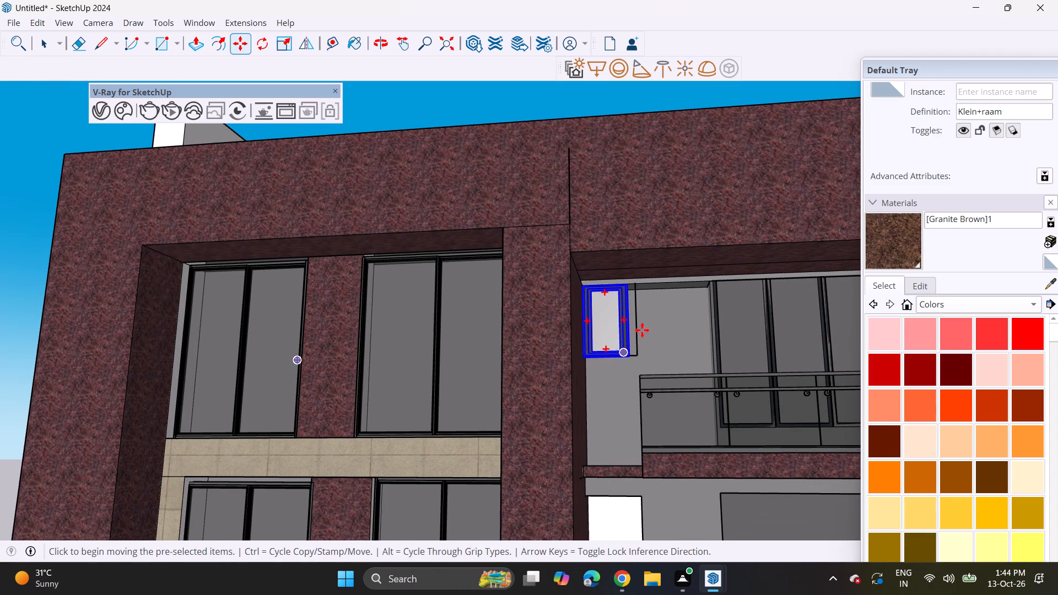
Widen the moved Klein+raam window to the outline's balcony-side edge and deselect it.
middle_drag(643, 330, 549, 410)
scroll(549, 410, up, 2)
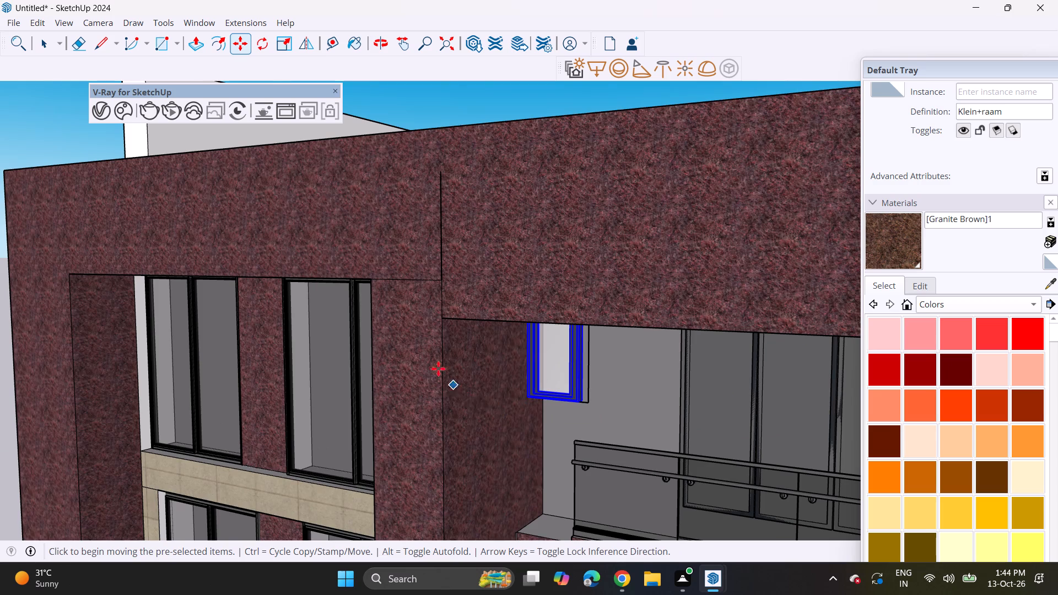
click(288, 44)
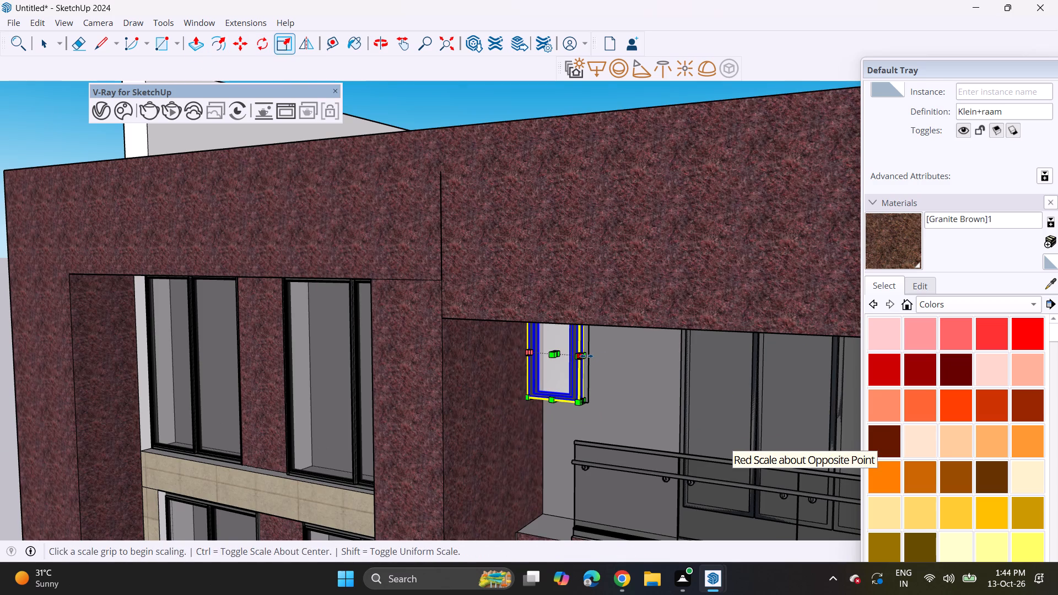
click(586, 356)
click(589, 363)
scroll(591, 450, down, 4)
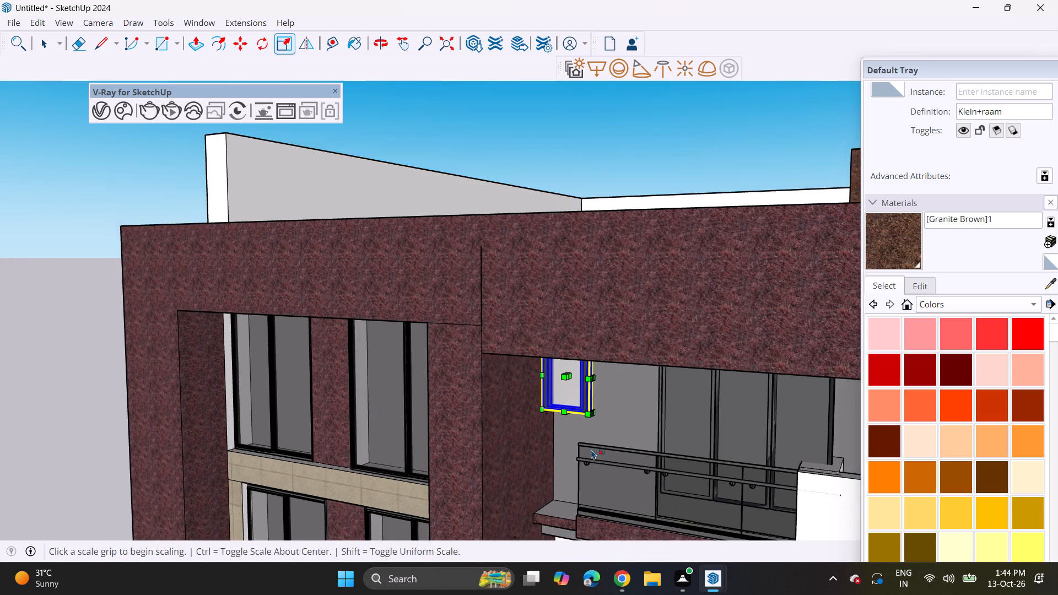
scroll(591, 450, down, 2)
middle_drag(587, 439, 667, 350)
key(space)
click(197, 343)
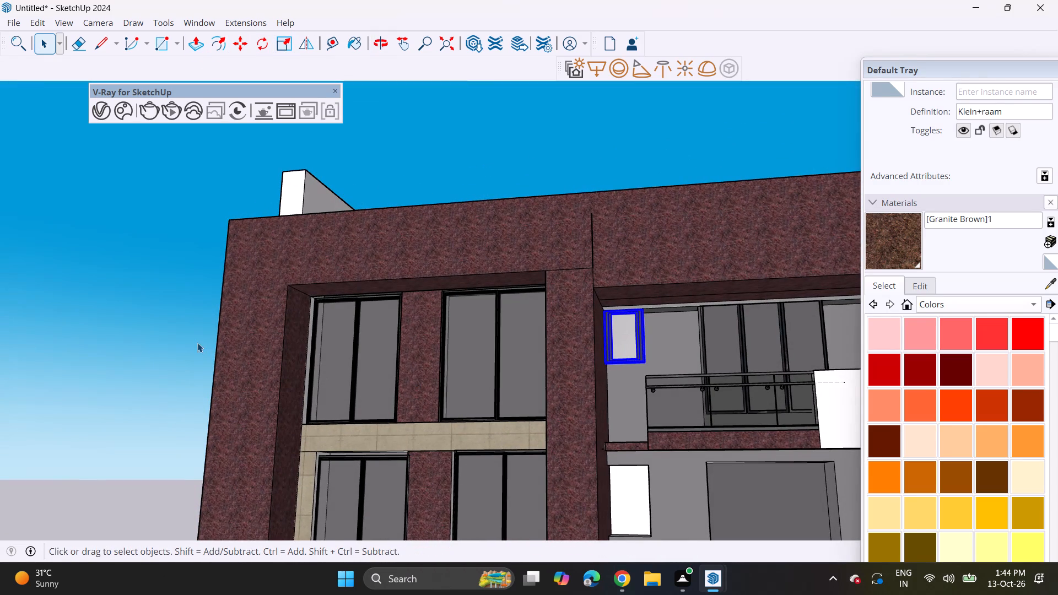
Copy the top-floor Klein+raam window straight down onto the white side opening one floor below, near the opening's top.
scroll(217, 359, down, 4)
middle_drag(378, 418, 381, 212)
middle_drag(381, 212, 395, 310)
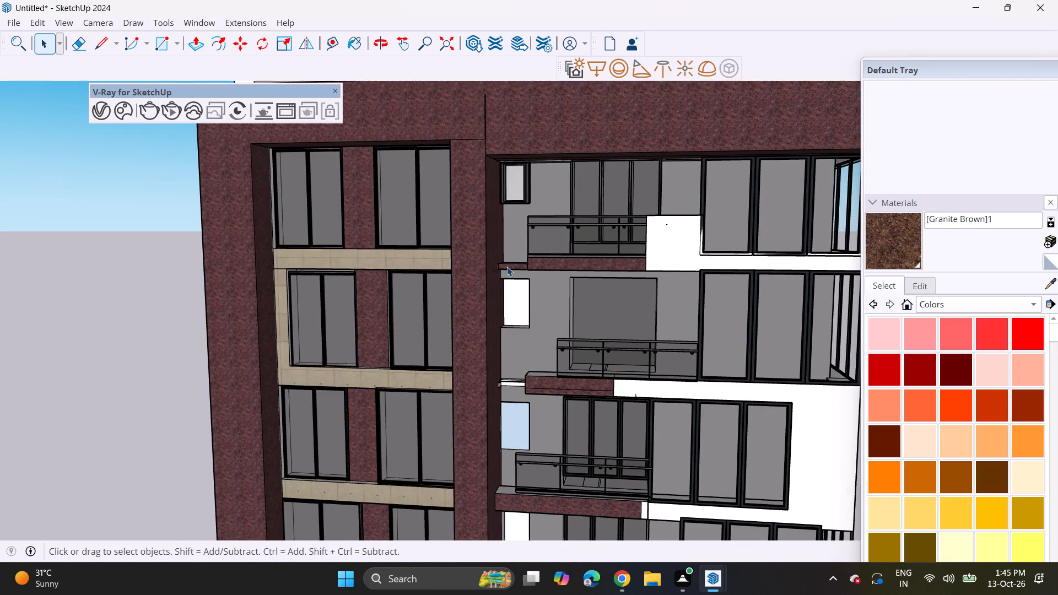
scroll(507, 267, up, 2)
click(516, 174)
key(m)
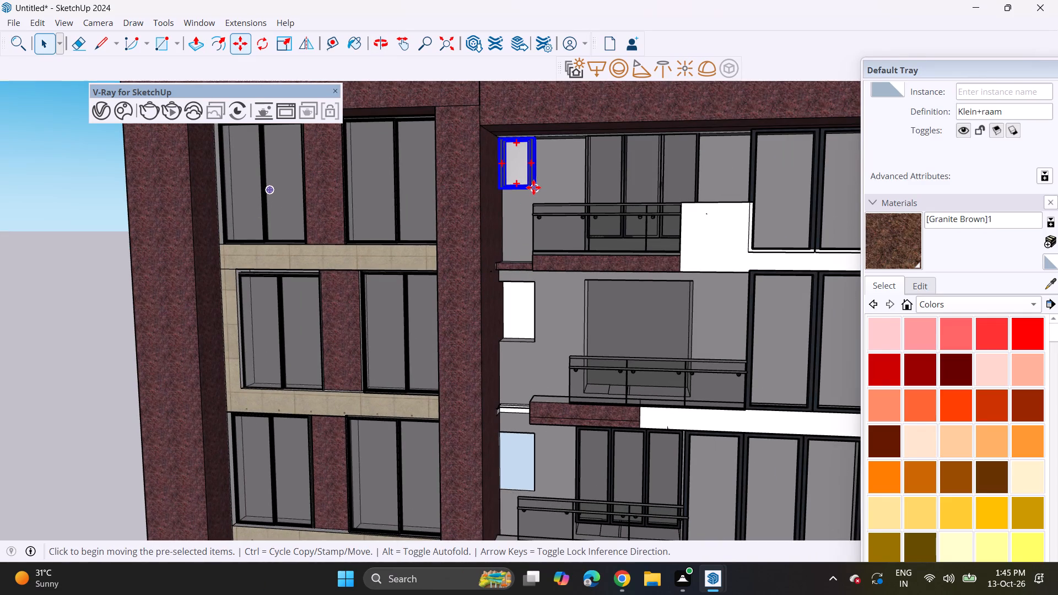
click(533, 185)
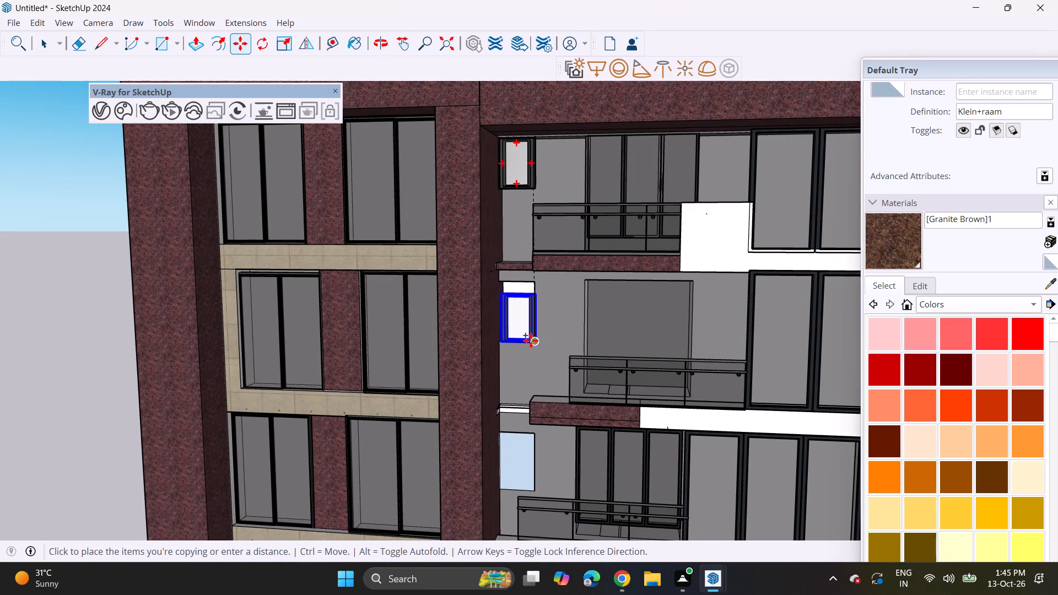
click(531, 328)
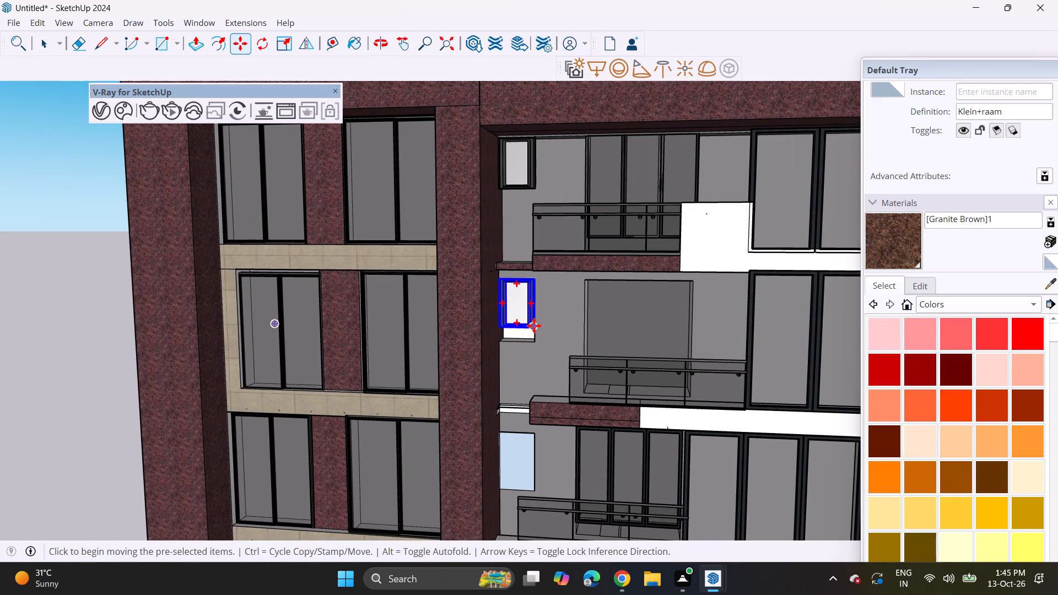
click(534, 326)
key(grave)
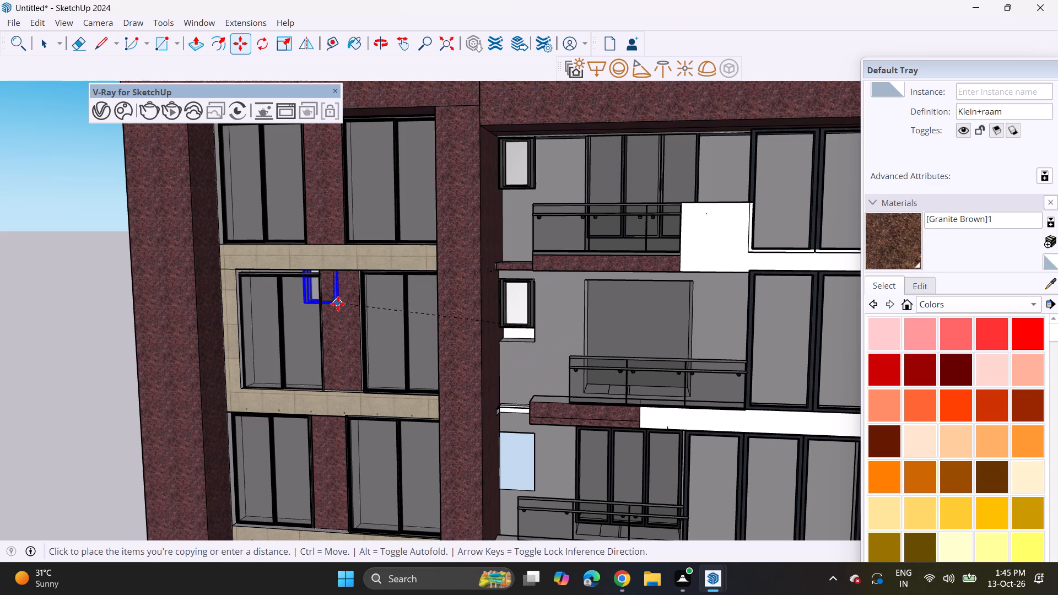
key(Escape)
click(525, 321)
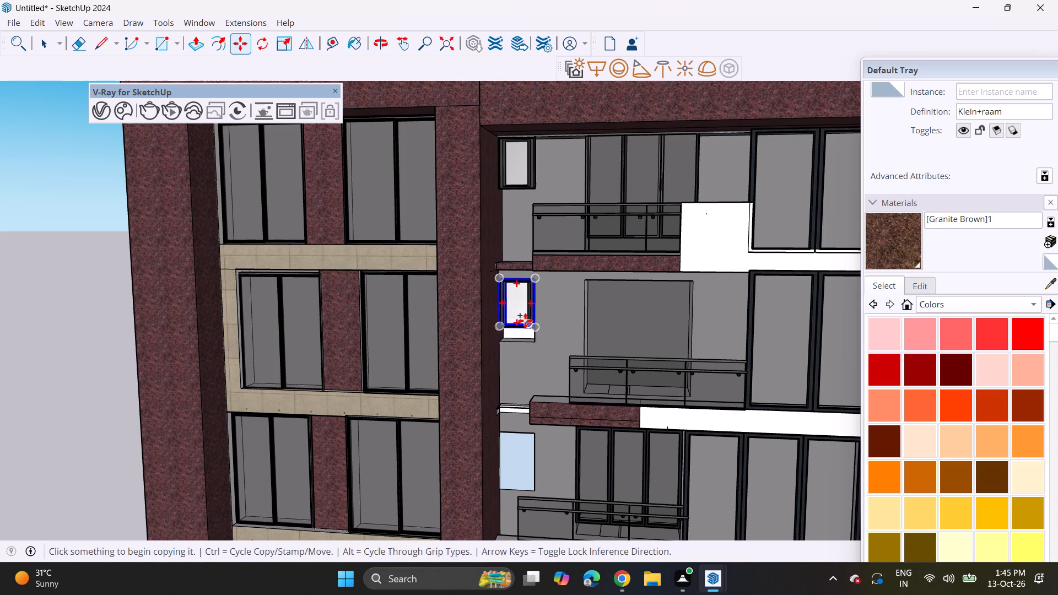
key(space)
Stretch the copied Klein+raam window's height down to the bottom edge of the side opening below the top floor.
click(526, 319)
scroll(531, 332, up, 1)
middle_drag(533, 343, 520, 280)
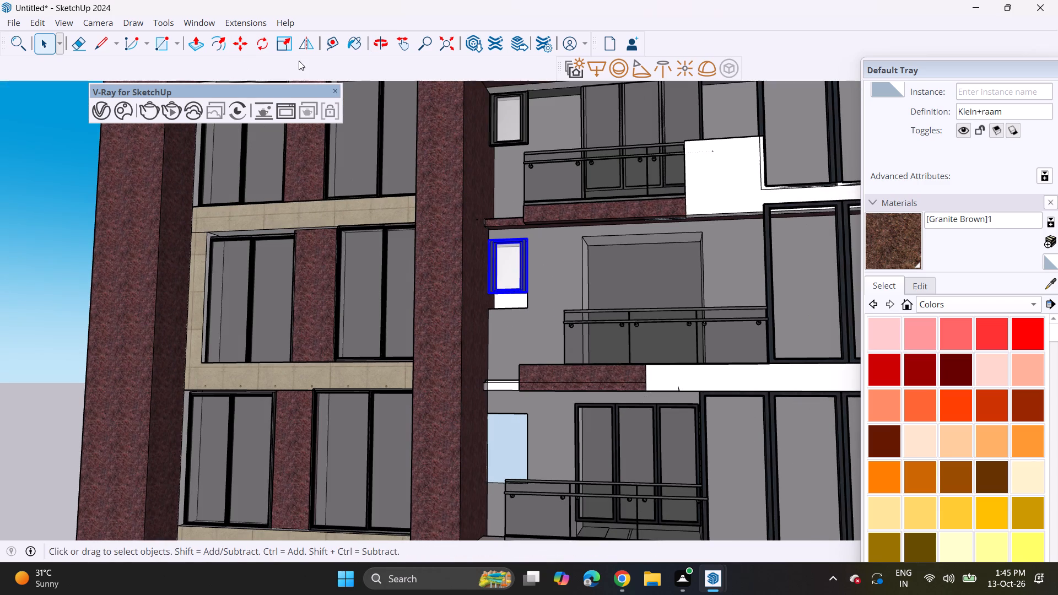
click(286, 48)
scroll(485, 303, up, 1)
middle_drag(485, 303, 465, 227)
scroll(494, 251, up, 6)
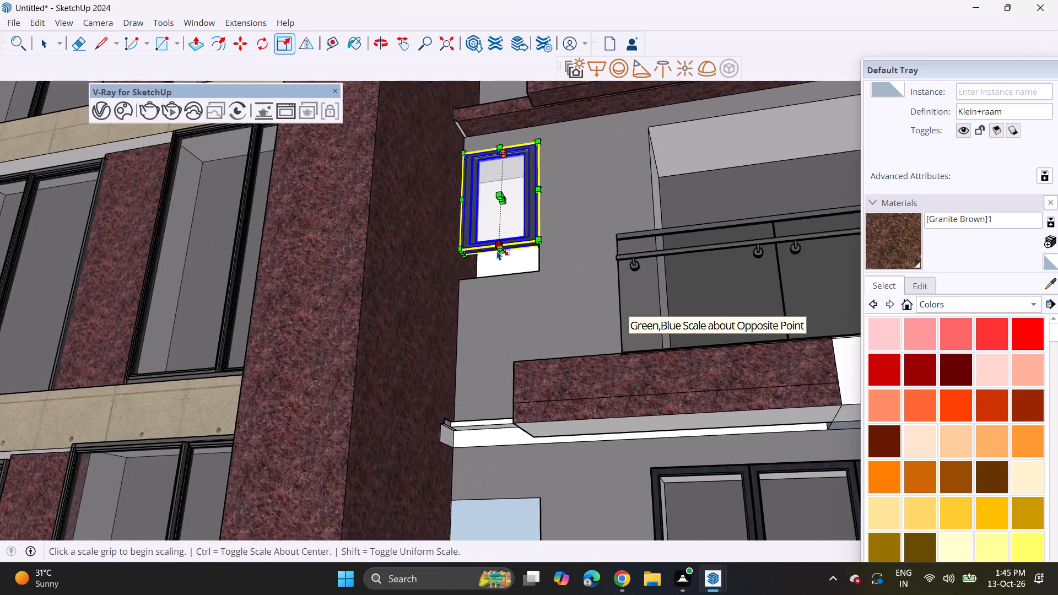
scroll(497, 251, up, 4)
click(505, 250)
click(508, 286)
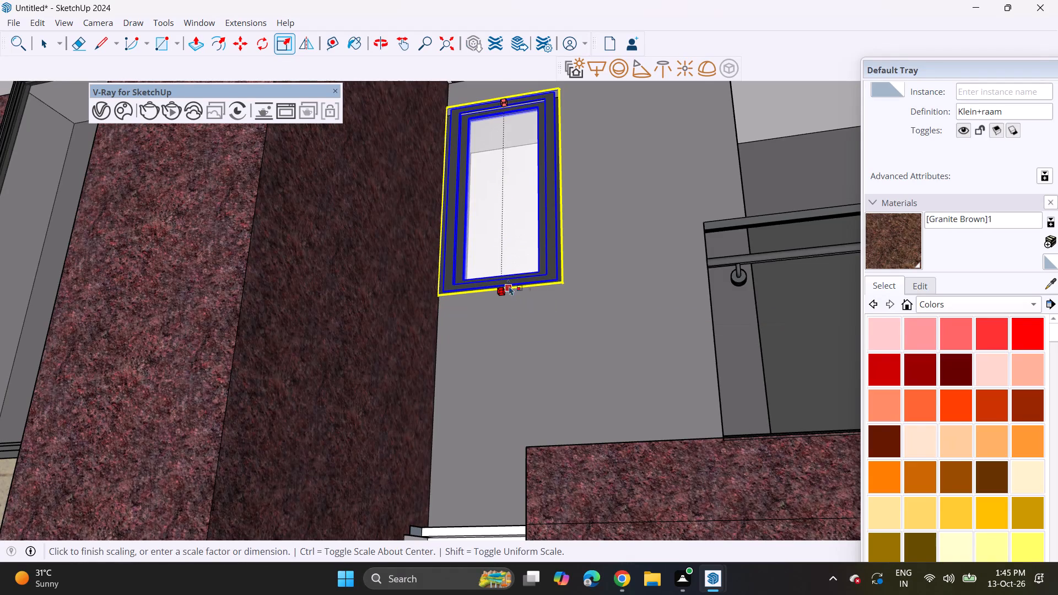
scroll(531, 250, down, 19)
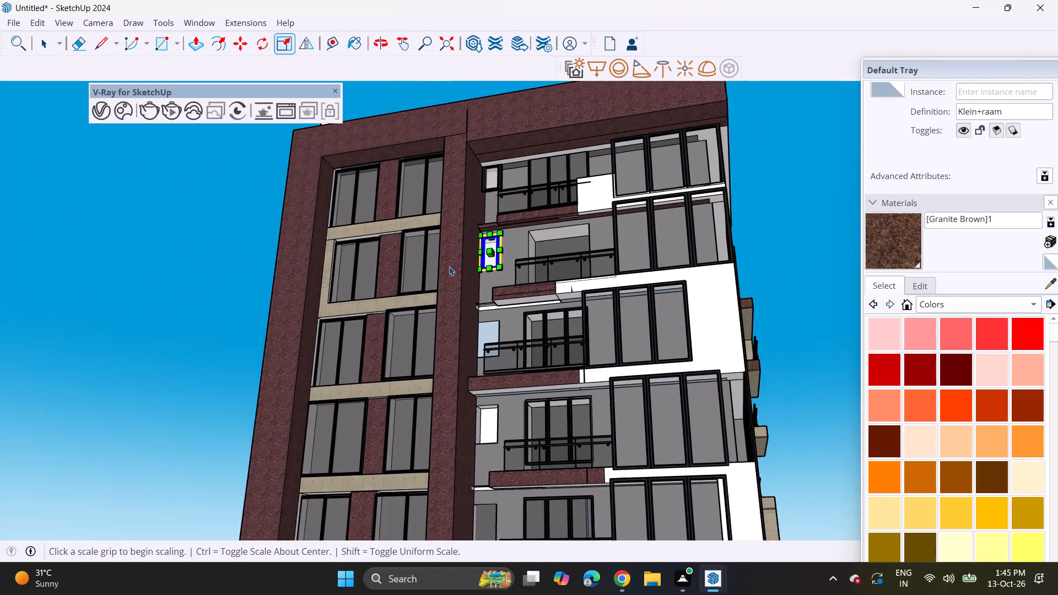
Copy the Klein+raam window one floor below the top straight down onto the pale blue side opening on the floor beneath.
middle_drag(451, 269, 500, 370)
key(space)
click(138, 339)
scroll(529, 320, up, 4)
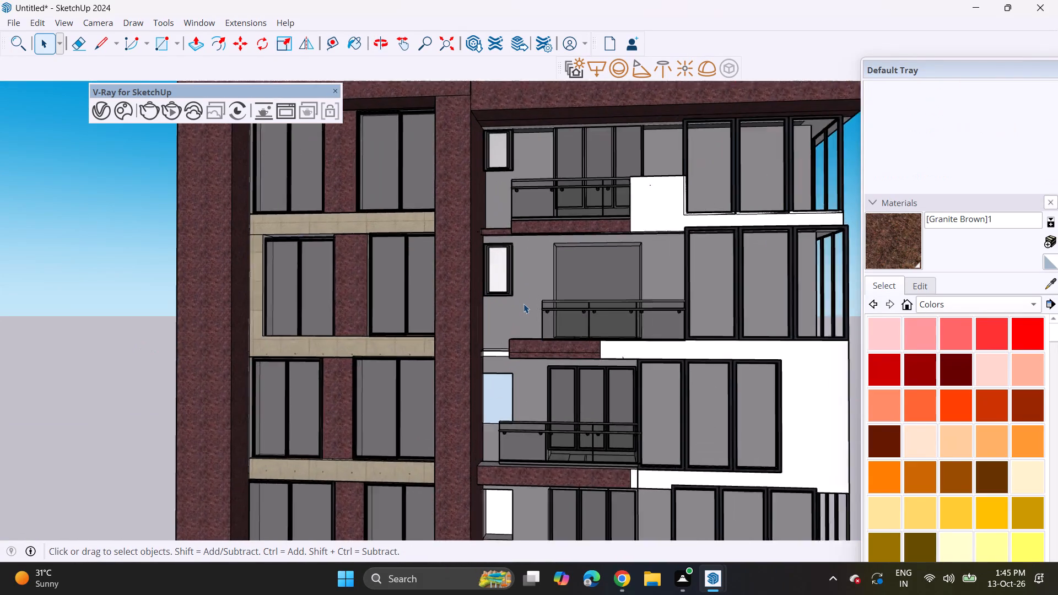
scroll(523, 304, up, 1)
click(508, 281)
scroll(508, 281, up, 3)
key(m)
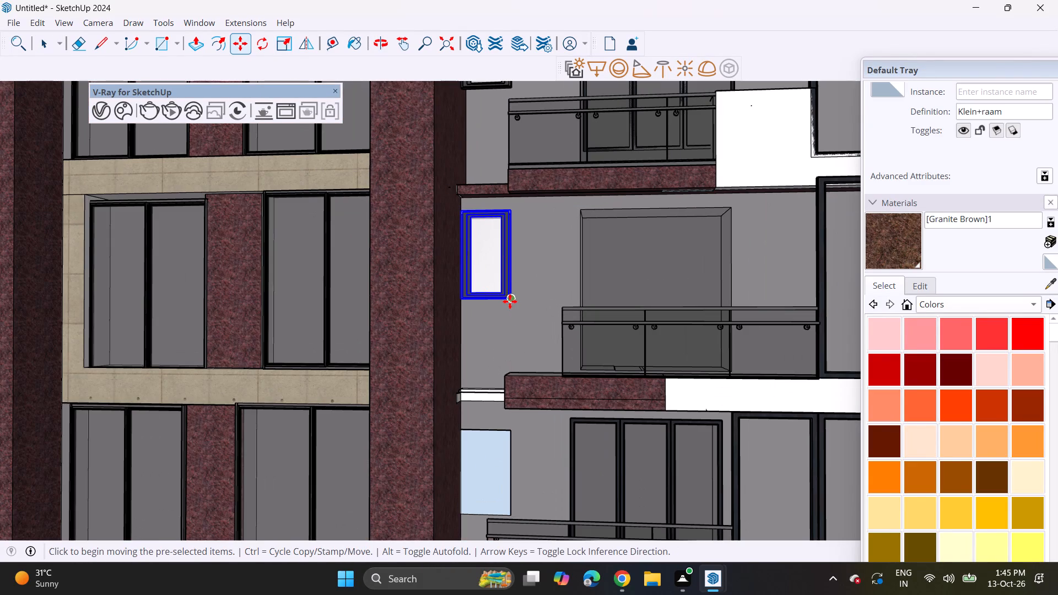
click(510, 301)
shift+middle_drag(498, 485, 495, 386)
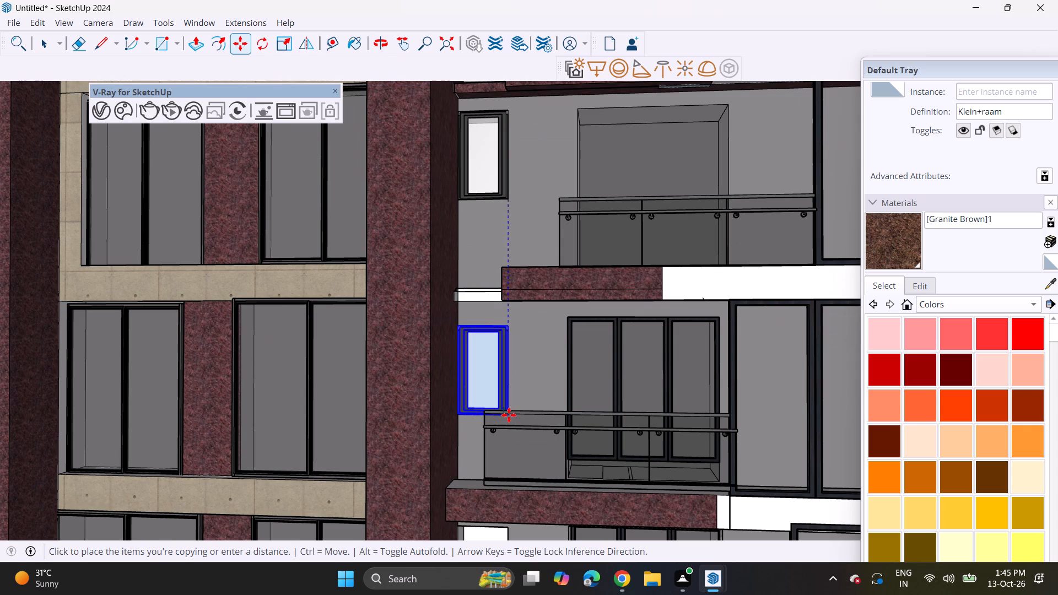
click(509, 415)
Copy the Klein+raam window down onto the side openings of the next three floors, using its lower balcony-side corner as reference.
click(510, 413)
shift+middle_drag(510, 473, 509, 444)
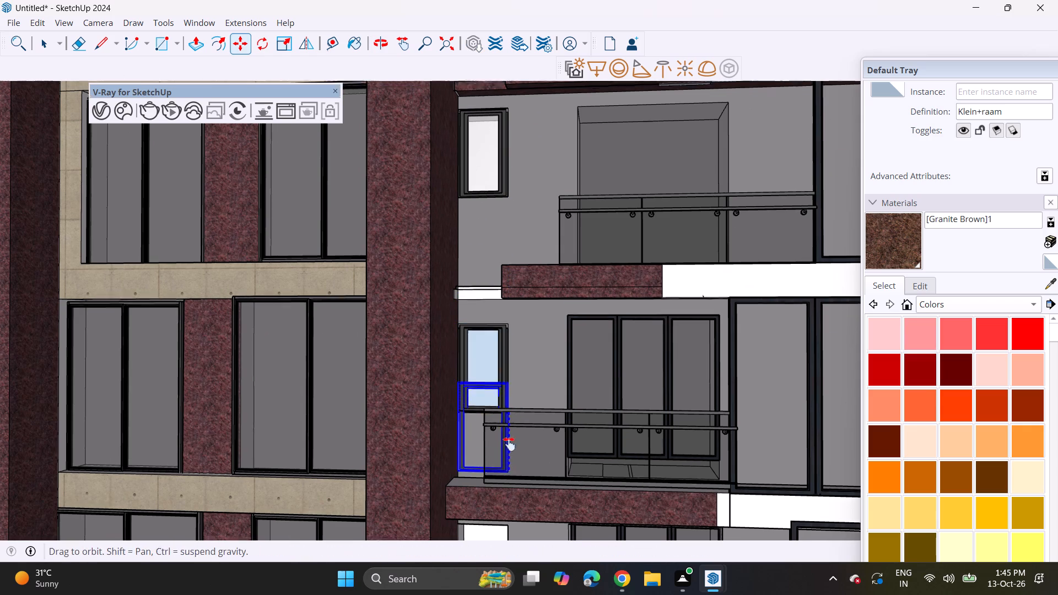
shift+middle_drag(509, 444, 481, 236)
click(483, 398)
ctrl+click(486, 396)
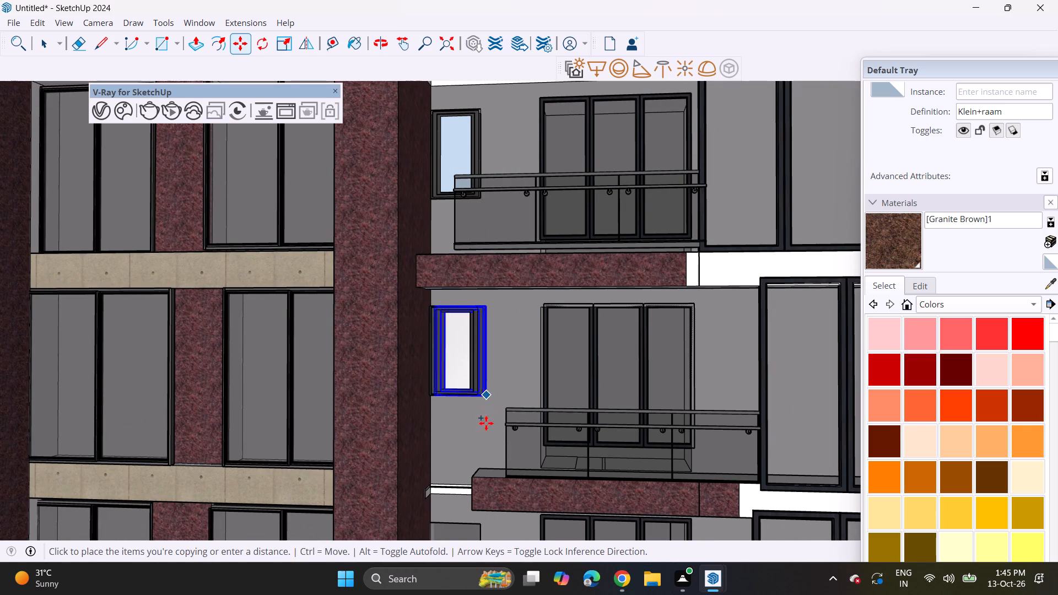
shift+middle_drag(486, 460, 486, 265)
click(484, 413)
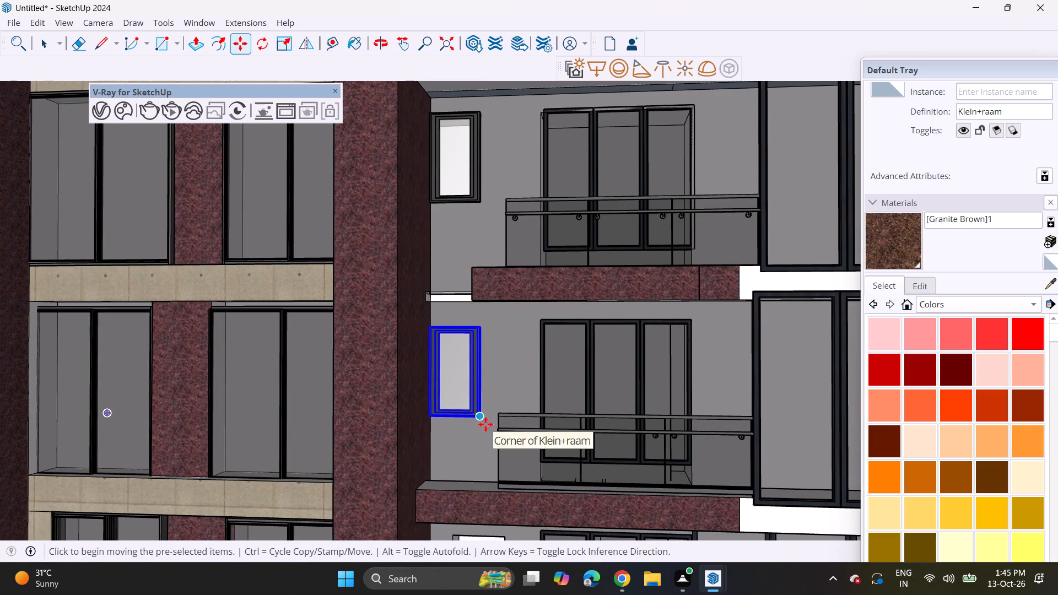
click(482, 414)
shift+middle_drag(482, 423, 477, 208)
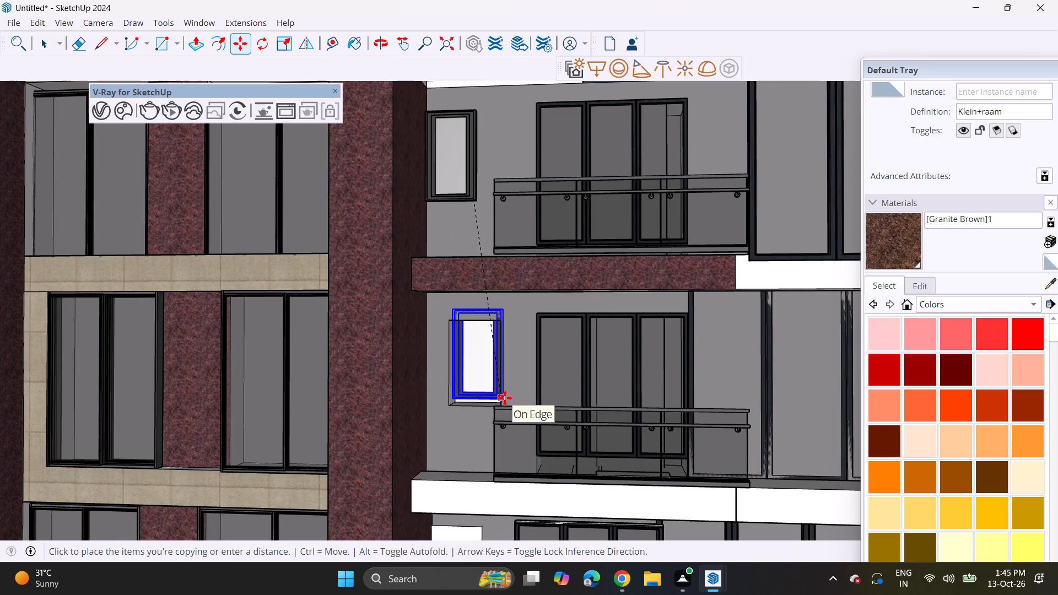
click(501, 402)
Copy the Klein+raam window down to the side opening between the two white balcony slabs.
click(506, 410)
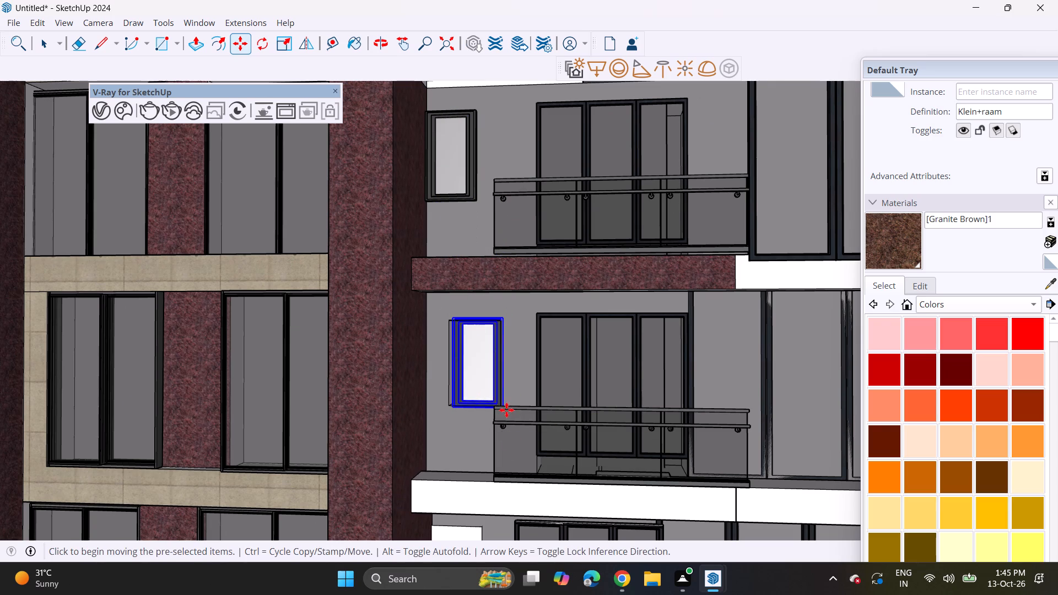
middle_drag(505, 474, 449, 158)
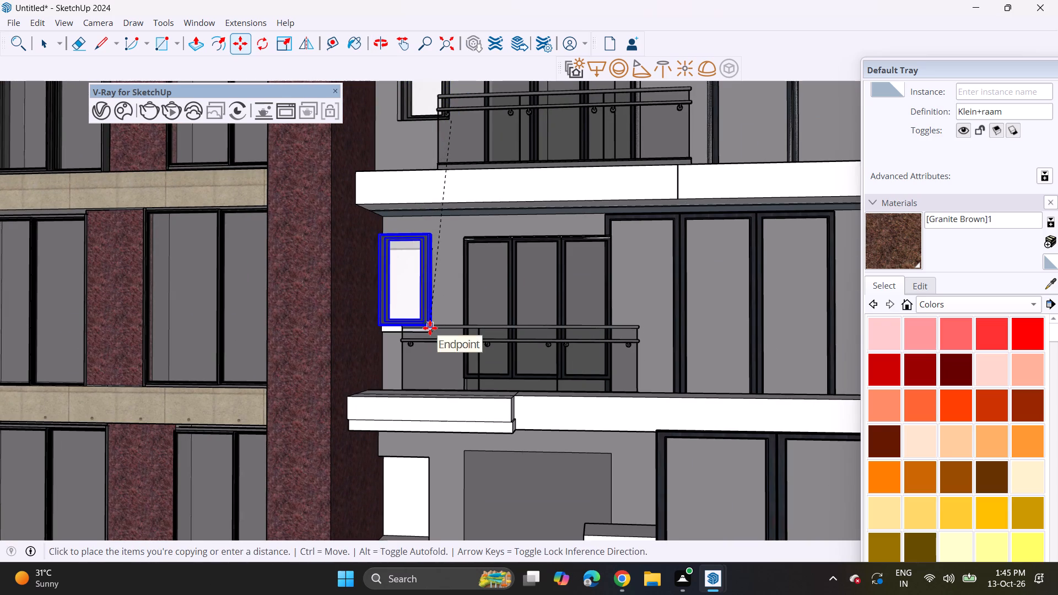
middle_drag(433, 324, 364, 458)
click(411, 367)
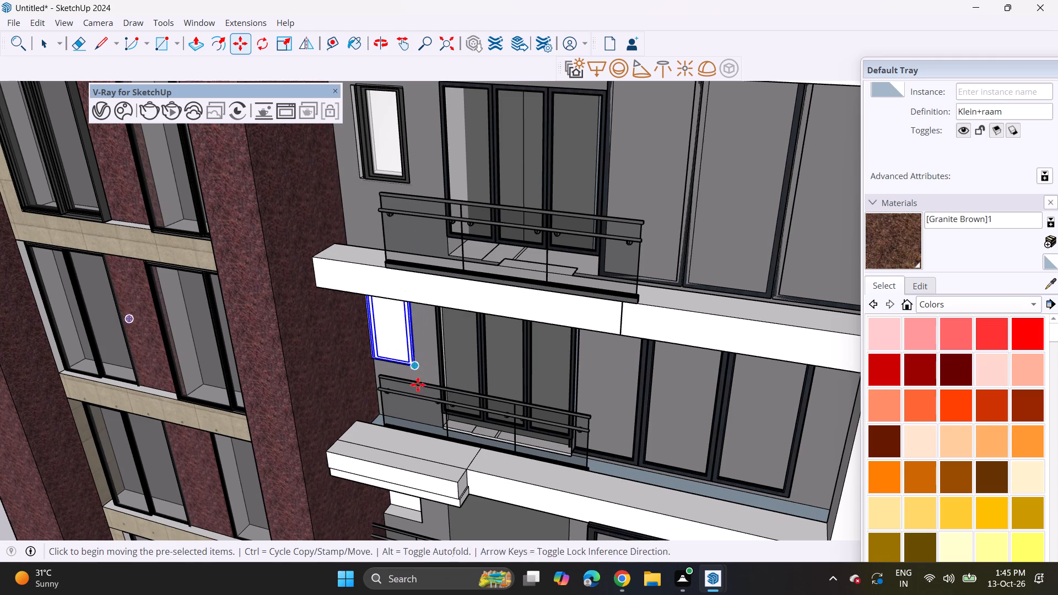
Shift the new Klein+raam copy between the white balcony slabs to line up with its side opening.
click(417, 370)
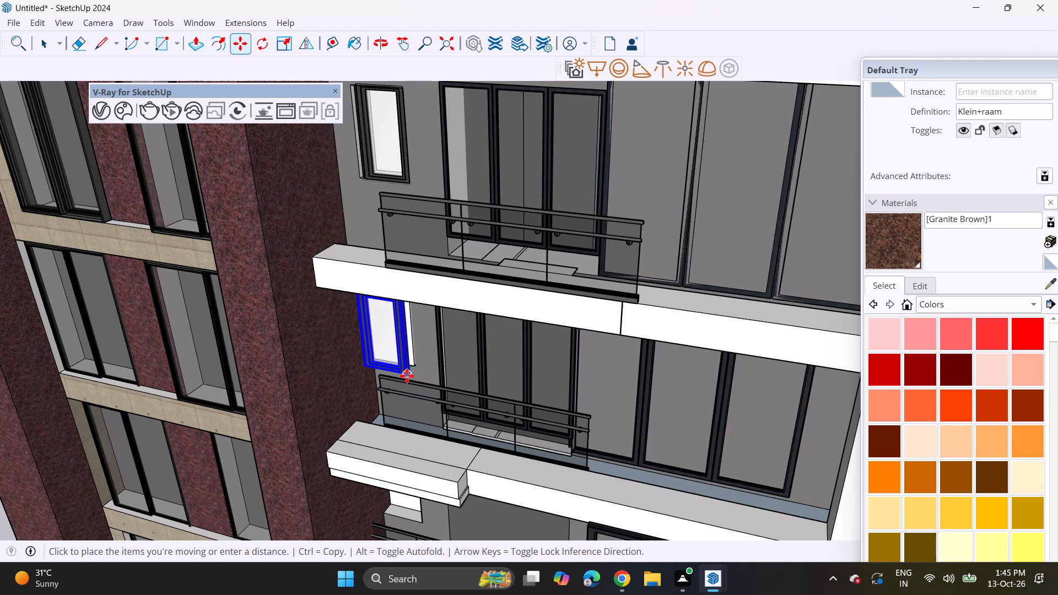
click(407, 376)
click(415, 367)
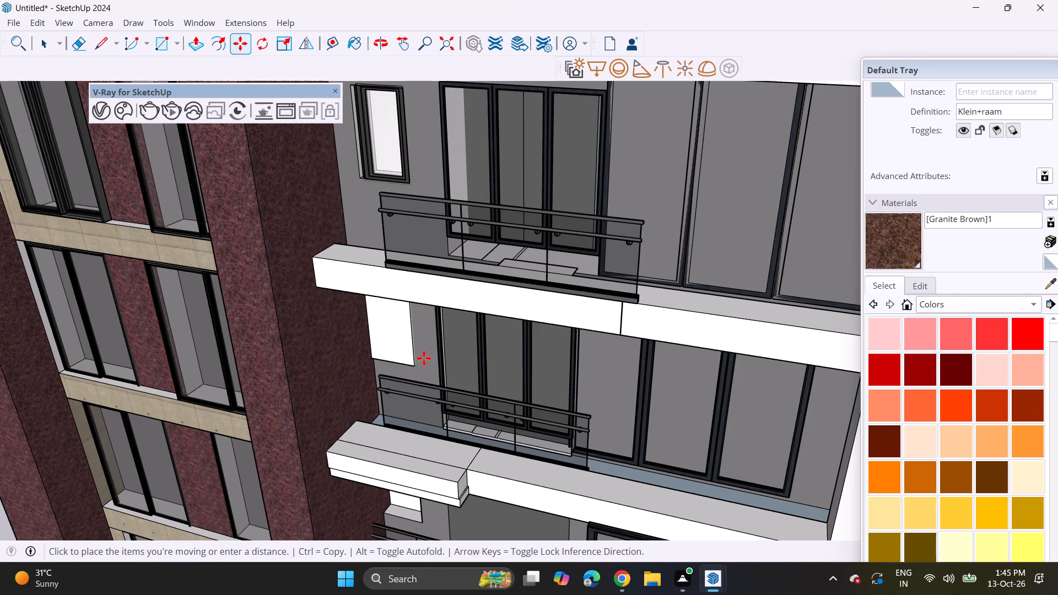
click(424, 358)
Copy the Klein+raam window down onto the side openings of the next three floors, starting below the stepped white balcony slab.
middle_drag(418, 361, 436, 297)
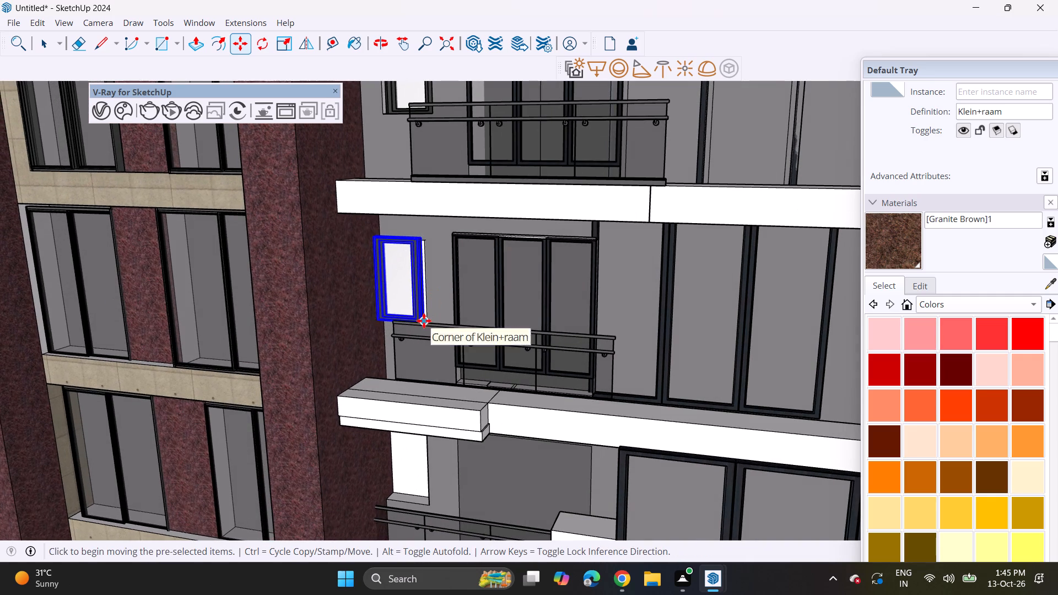
ctrl+click(424, 321)
shift+middle_drag(427, 407, 429, 222)
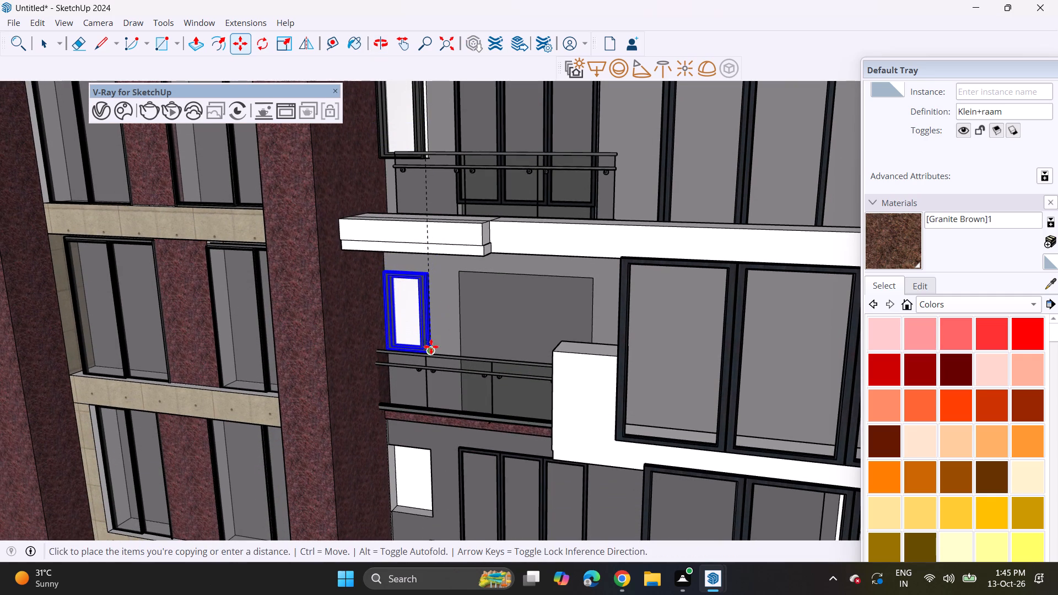
click(431, 347)
click(432, 351)
shift+middle_drag(433, 437, 433, 262)
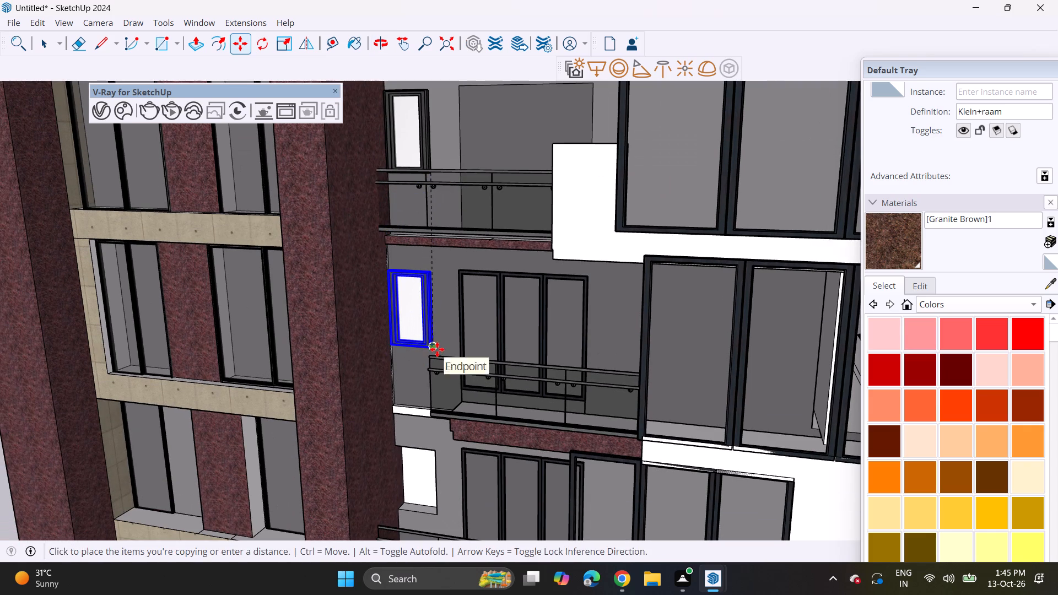
click(437, 349)
click(430, 353)
shift+middle_drag(423, 383, 423, 193)
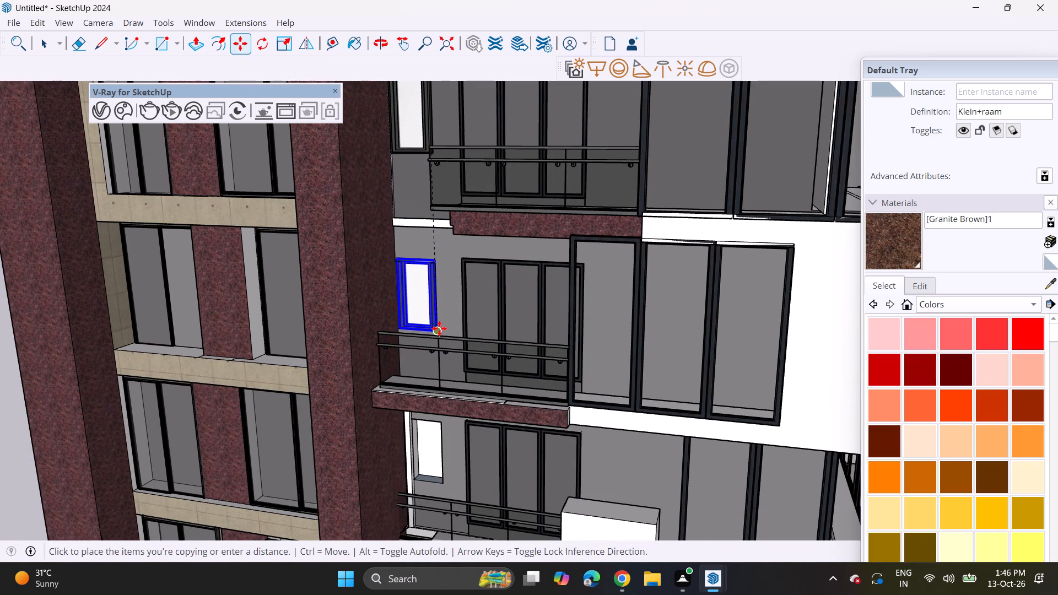
click(439, 328)
Copy the Klein+raam window down onto the side openings of the two lowest balcony floors and deselect it.
click(438, 334)
shift+middle_drag(435, 262, 435, 221)
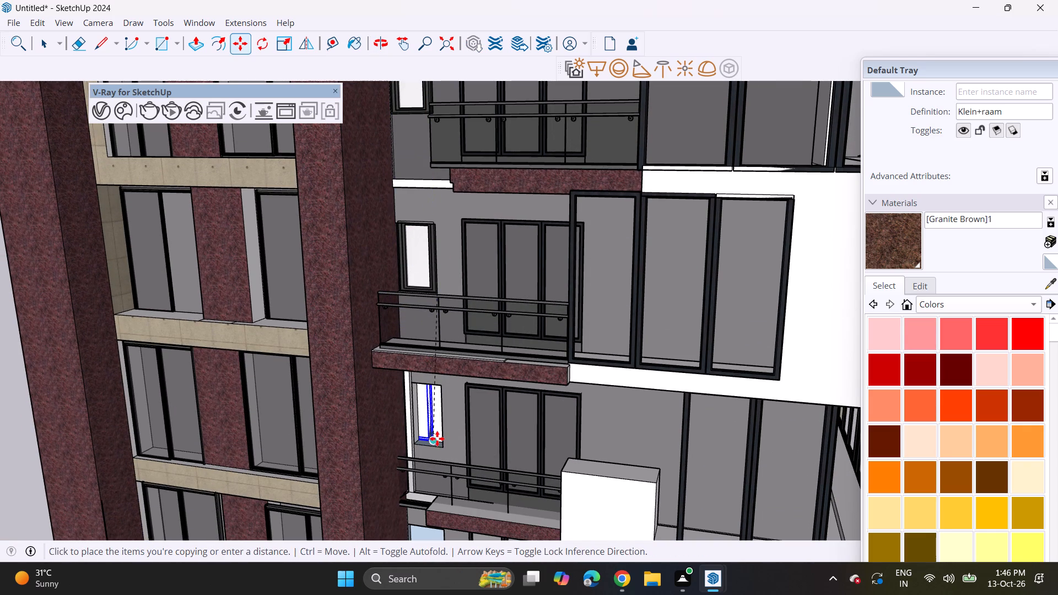
click(441, 447)
click(447, 451)
middle_drag(444, 413, 438, 207)
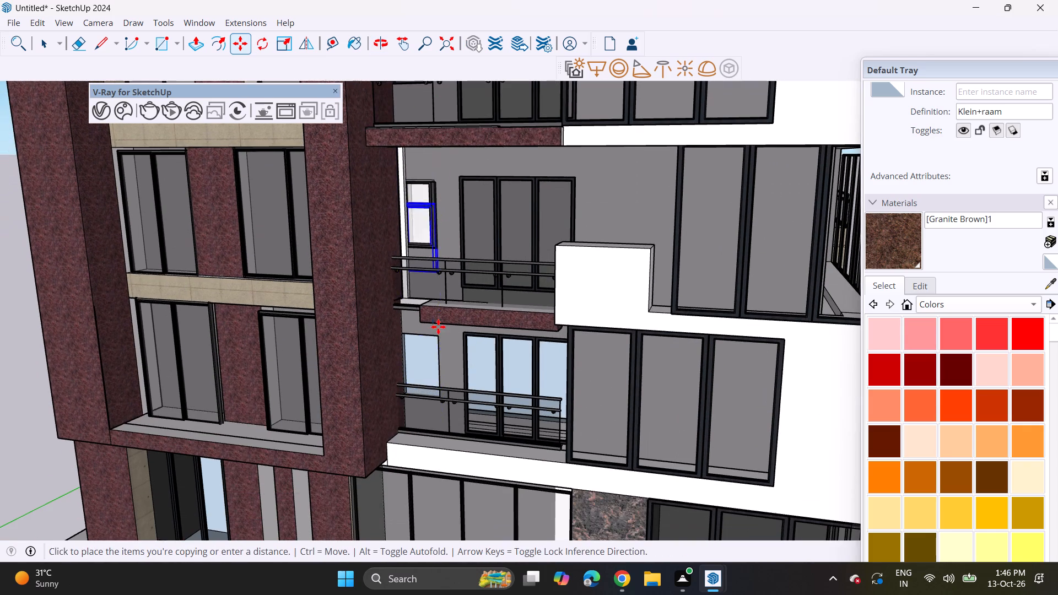
middle_drag(442, 378, 433, 447)
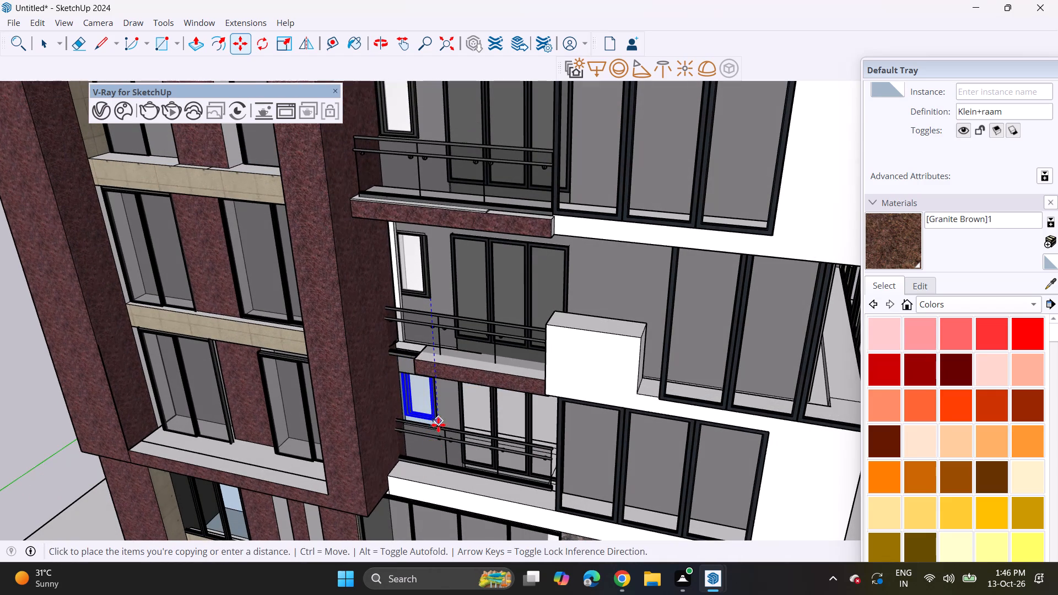
click(436, 429)
middle_drag(466, 370, 479, 238)
scroll(479, 237, down, 11)
key(space)
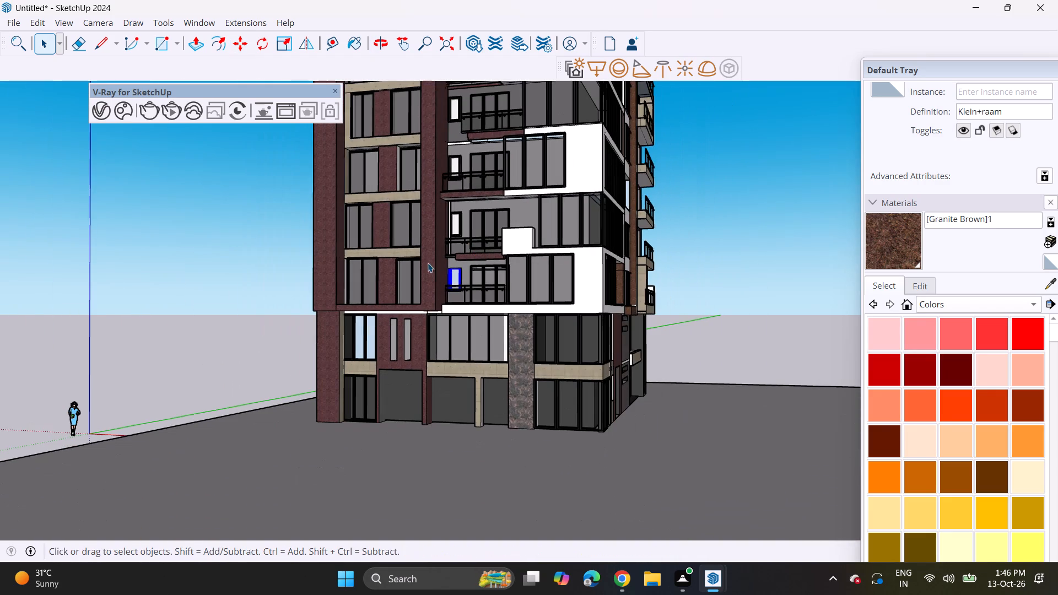
click(226, 197)
Move the lowest Klein+raam window sideways toward the balcony door, clear of the pale blue face in its opening.
scroll(230, 187, down, 4)
shift+middle_drag(231, 191, 271, 358)
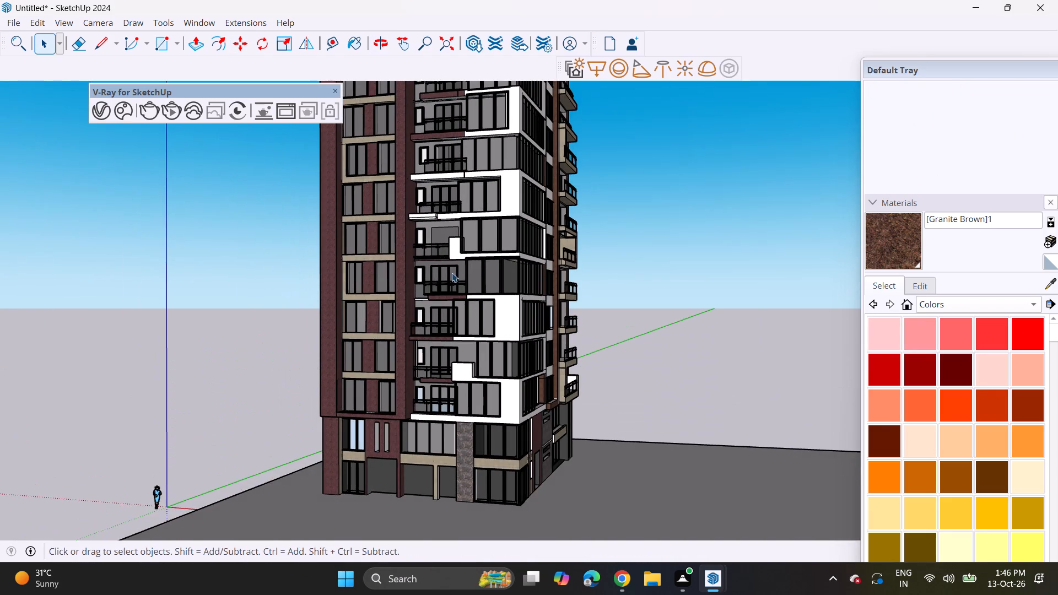
scroll(467, 339, up, 6)
scroll(414, 378, up, 12)
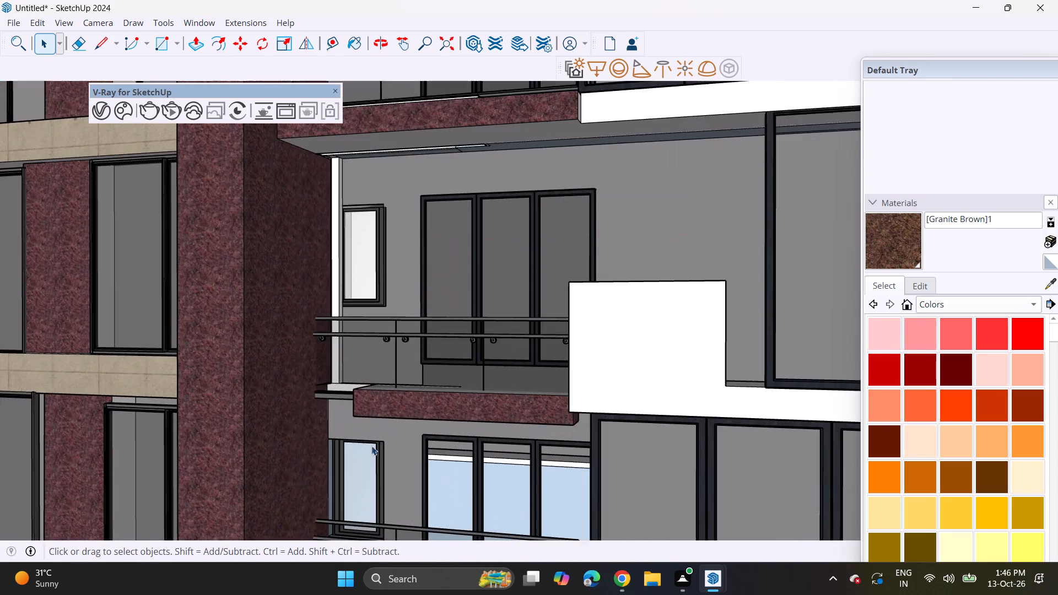
scroll(362, 451, up, 3)
scroll(352, 442, down, 11)
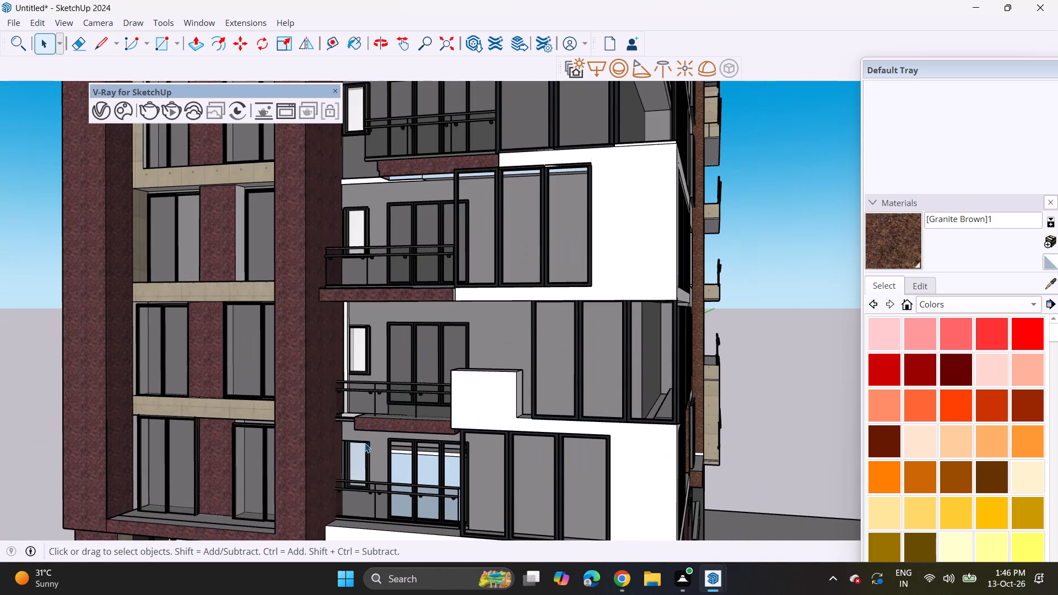
click(350, 461)
key(m)
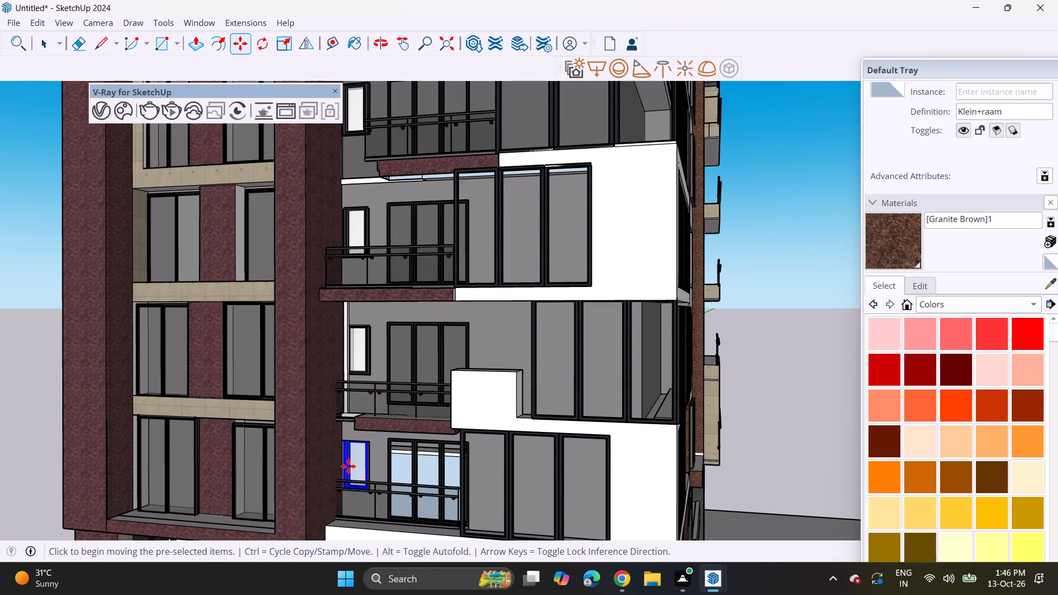
key(Escape)
click(361, 453)
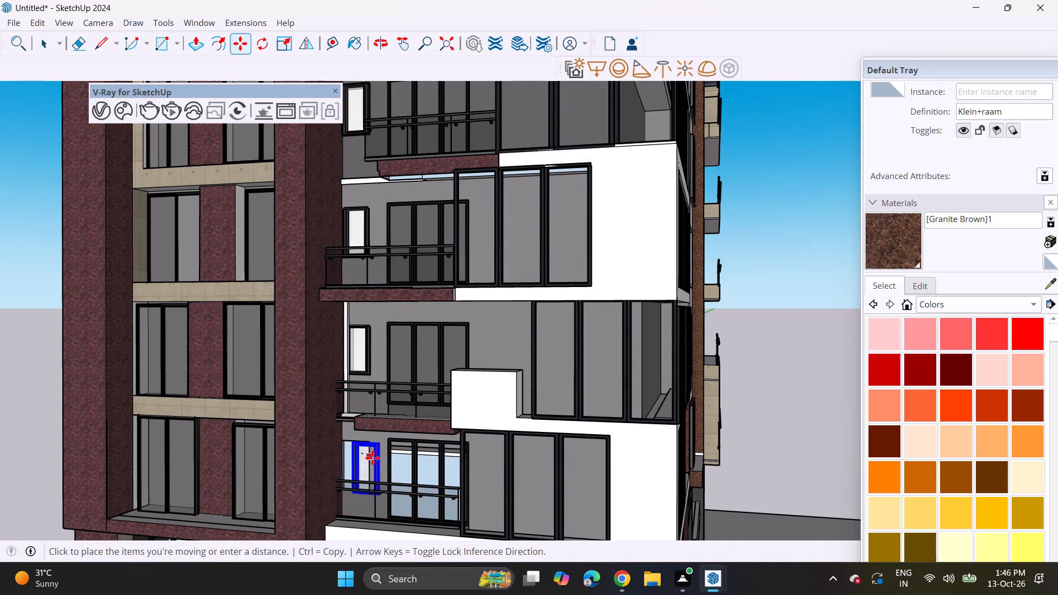
click(393, 461)
Paint the exposed pale blue face of the lowest side opening with dark grey Color M06.
scroll(1005, 443, down, 11)
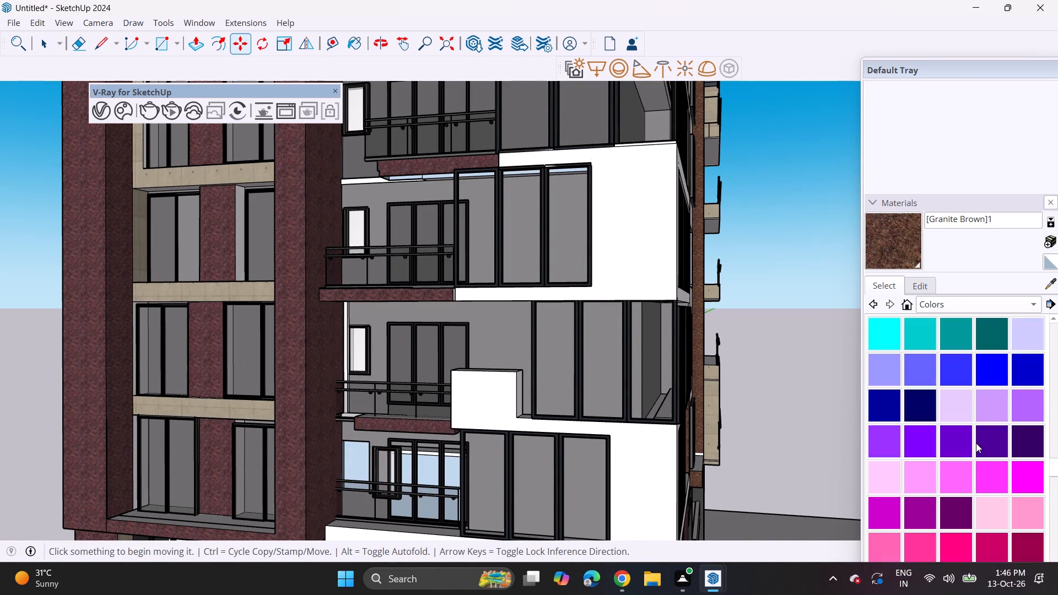
scroll(976, 443, down, 8)
click(956, 398)
click(351, 462)
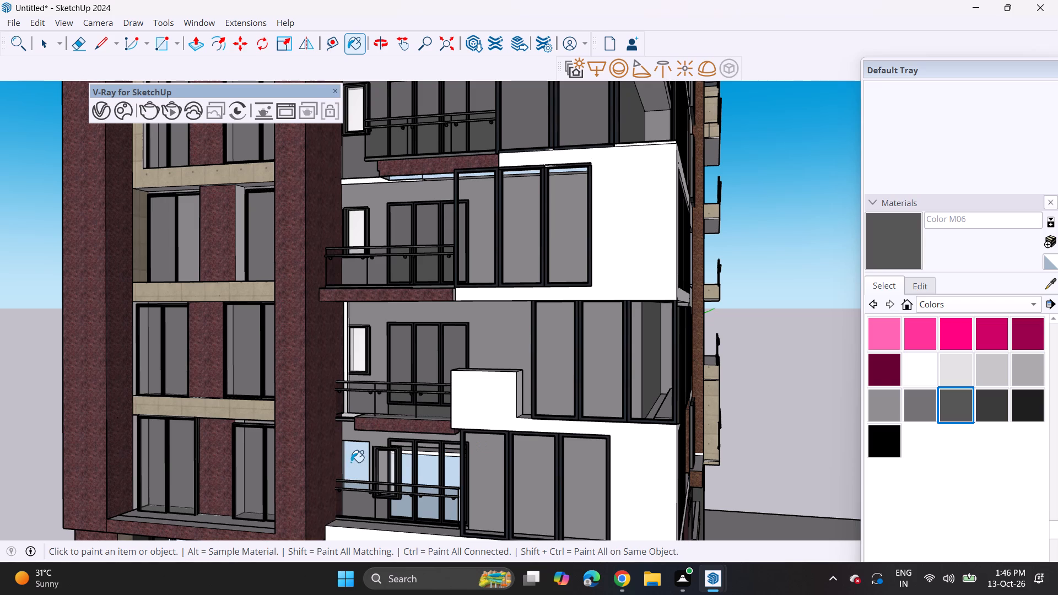
key(space)
Move the lowest Klein+raam window back onto the grey-painted side opening.
key(m)
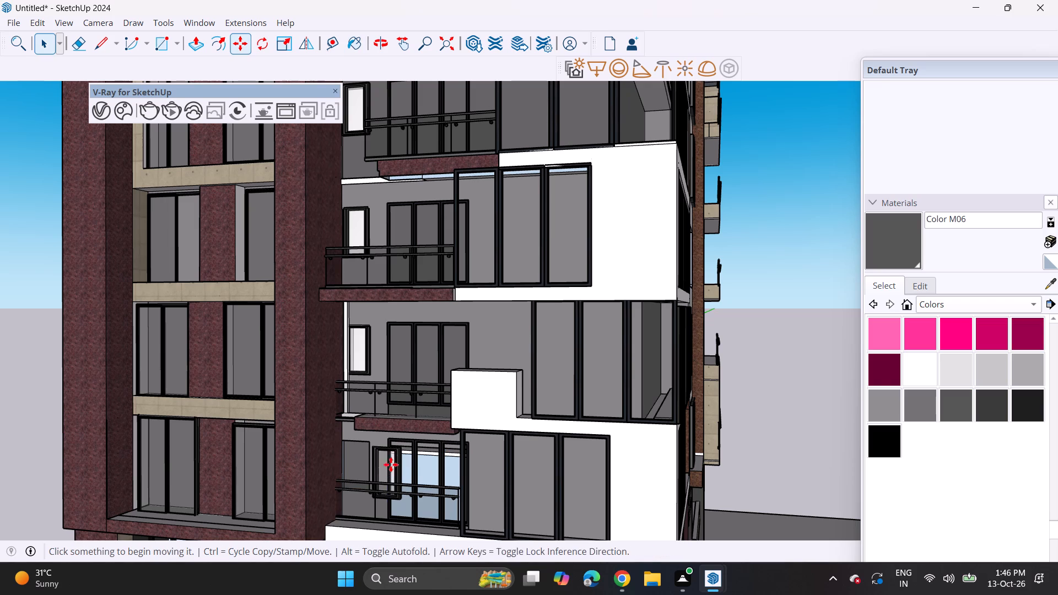
click(395, 460)
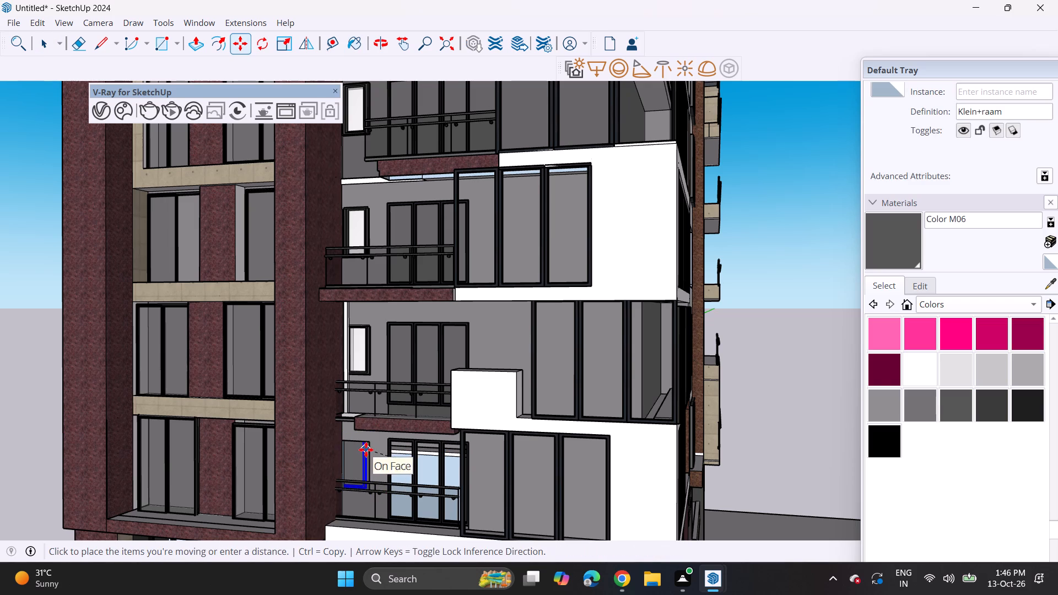
click(366, 450)
Move the lowest Klein+raam window by its lower balcony-side corner so its frame sits in front of the grey face, and deselect it.
middle_drag(349, 477, 298, 515)
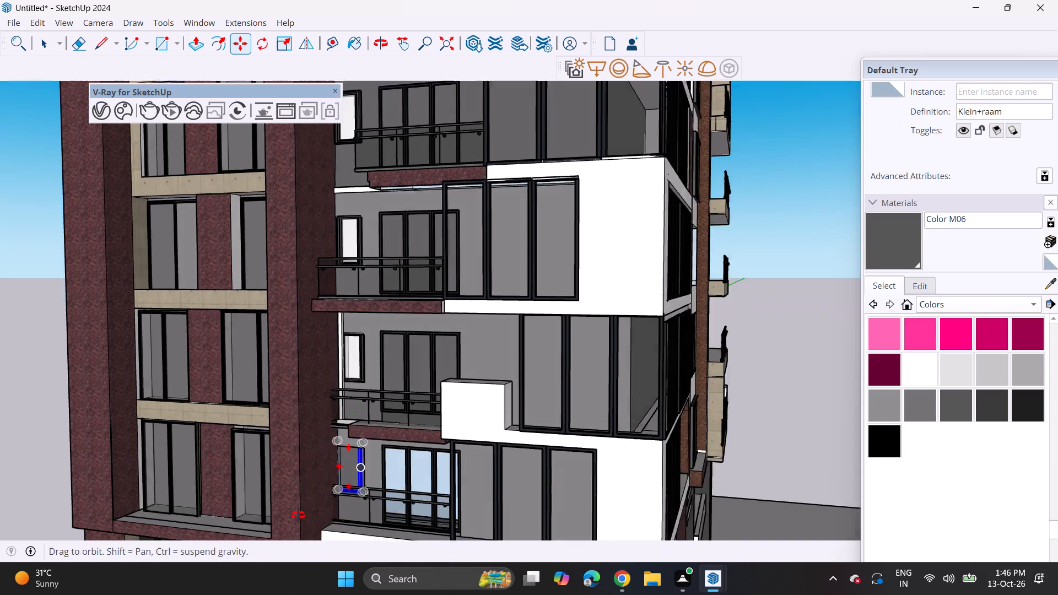
middle_drag(298, 515, 288, 522)
scroll(343, 489, up, 7)
middle_drag(314, 515, 284, 575)
scroll(358, 527, up, 4)
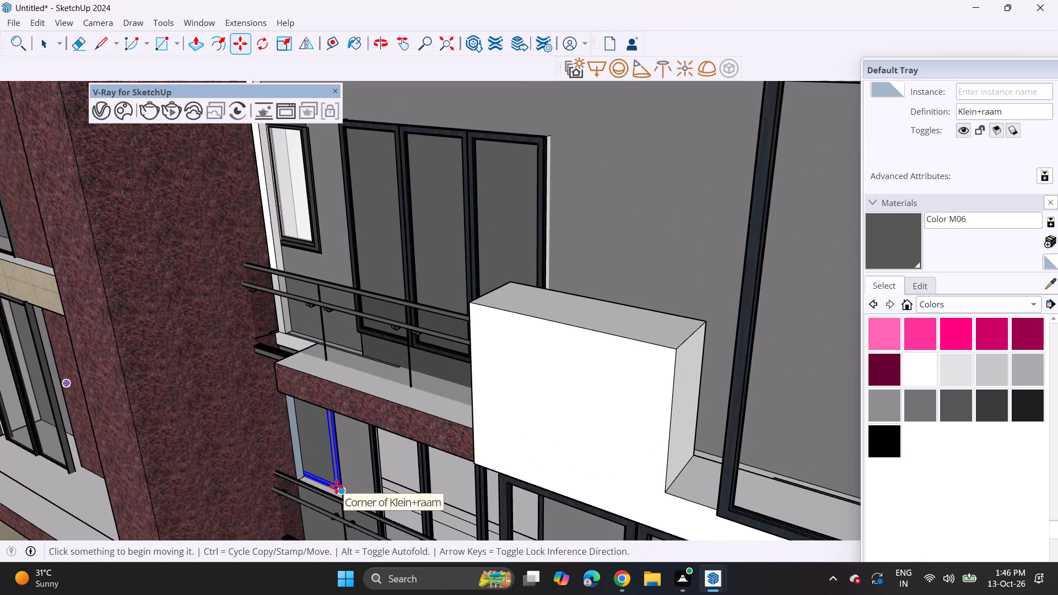
click(336, 486)
middle_drag(340, 495, 301, 524)
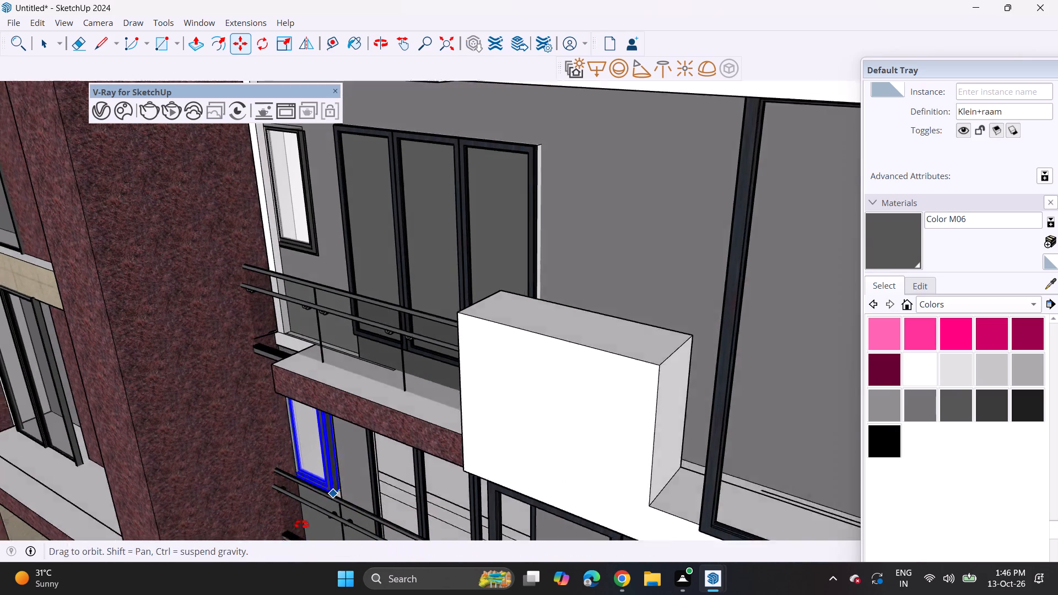
middle_drag(301, 524, 298, 528)
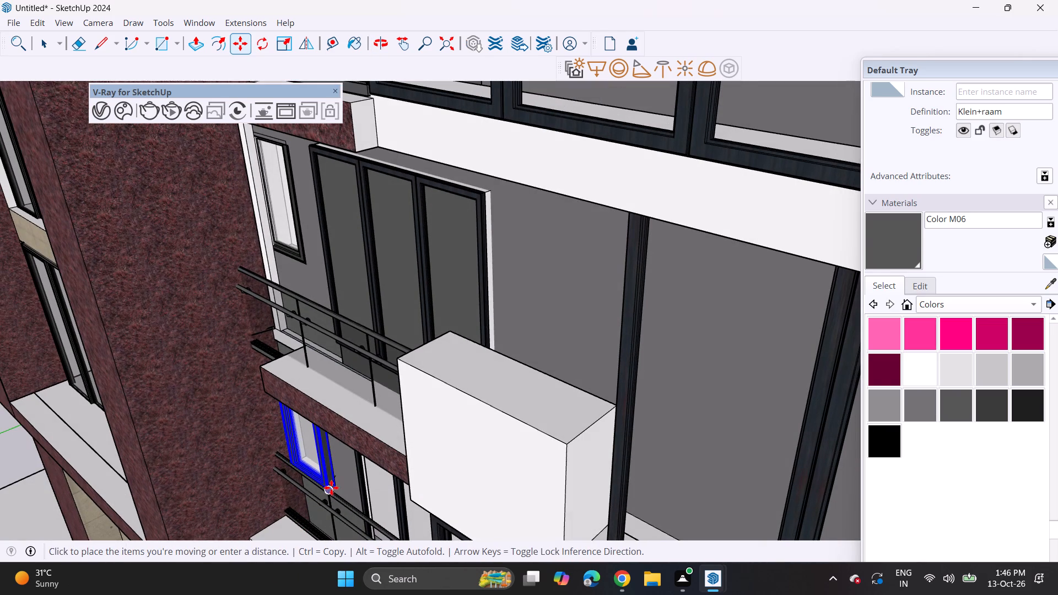
click(332, 489)
middle_drag(325, 458, 387, 356)
scroll(391, 327, down, 8)
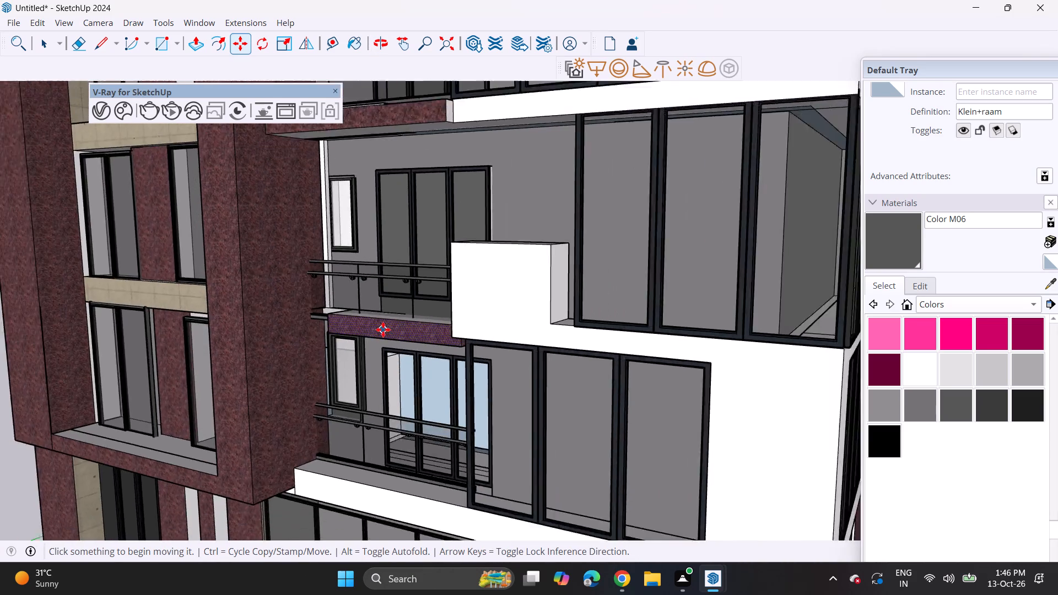
scroll(383, 329, down, 8)
key(space)
click(112, 282)
middle_drag(135, 300, 282, 223)
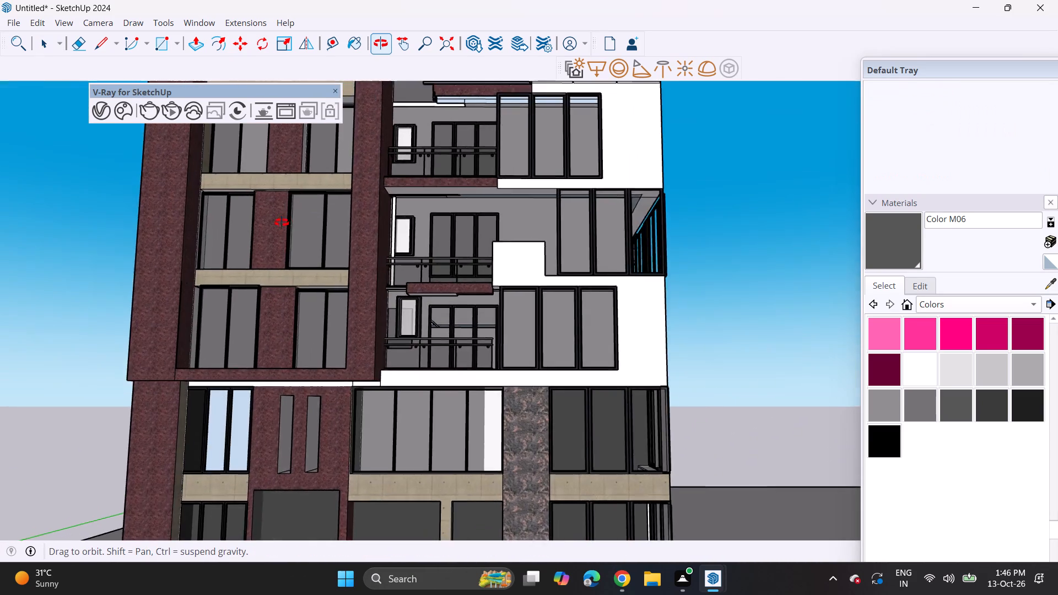
Move the lowest Klein+raam window by its upper outer corner to line up with the top of its side opening, and deselect it.
middle_drag(282, 223, 212, 297)
scroll(571, 366, up, 2)
middle_drag(471, 389, 340, 413)
scroll(302, 305, up, 1)
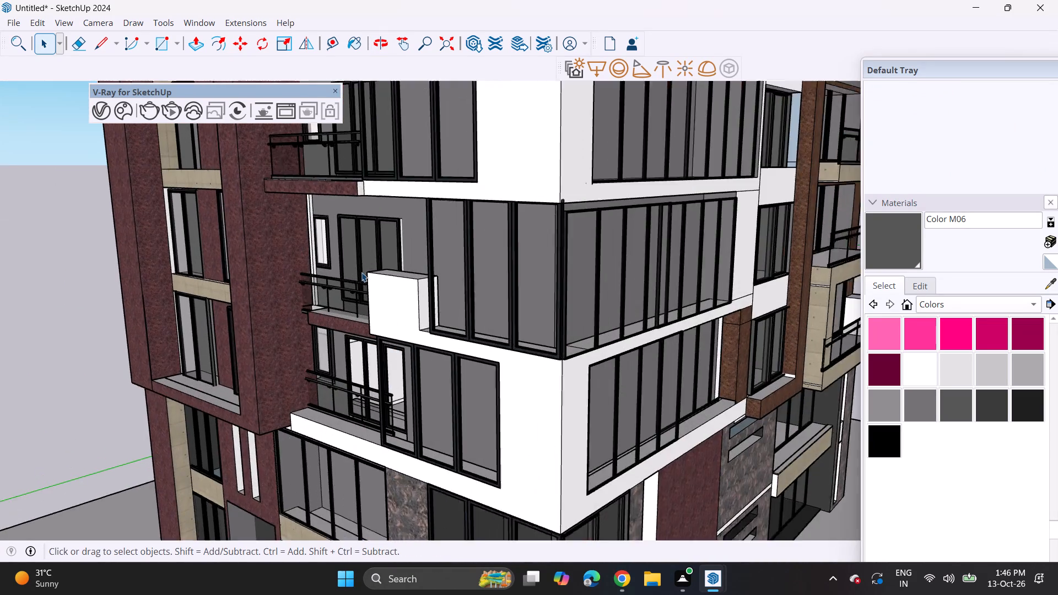
scroll(361, 272, up, 2)
scroll(336, 396, up, 3)
middle_drag(333, 378, 568, 391)
middle_drag(568, 399, 549, 488)
middle_drag(549, 488, 555, 418)
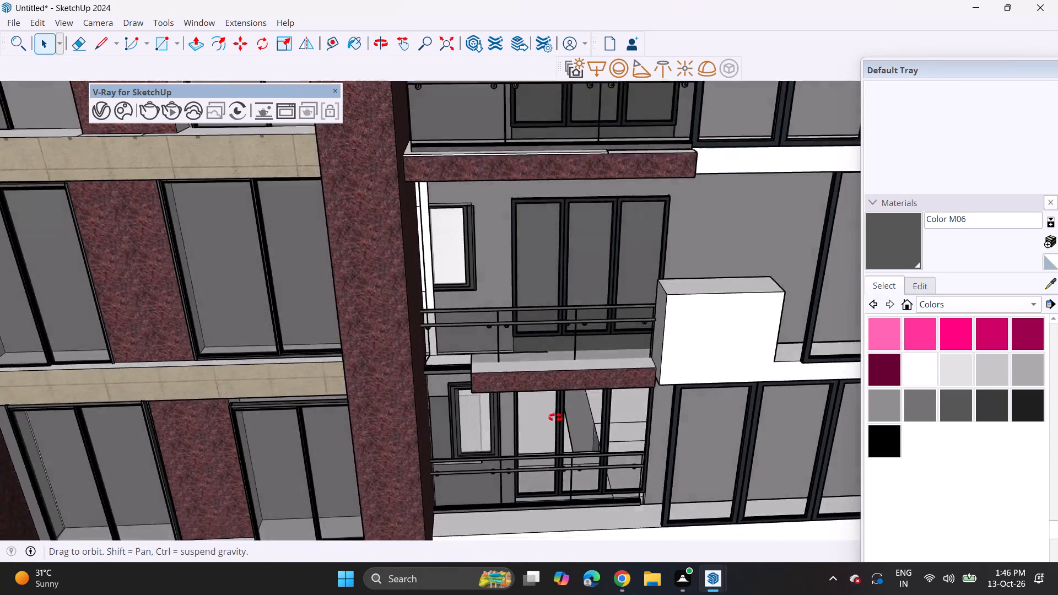
middle_drag(555, 418, 558, 399)
click(476, 386)
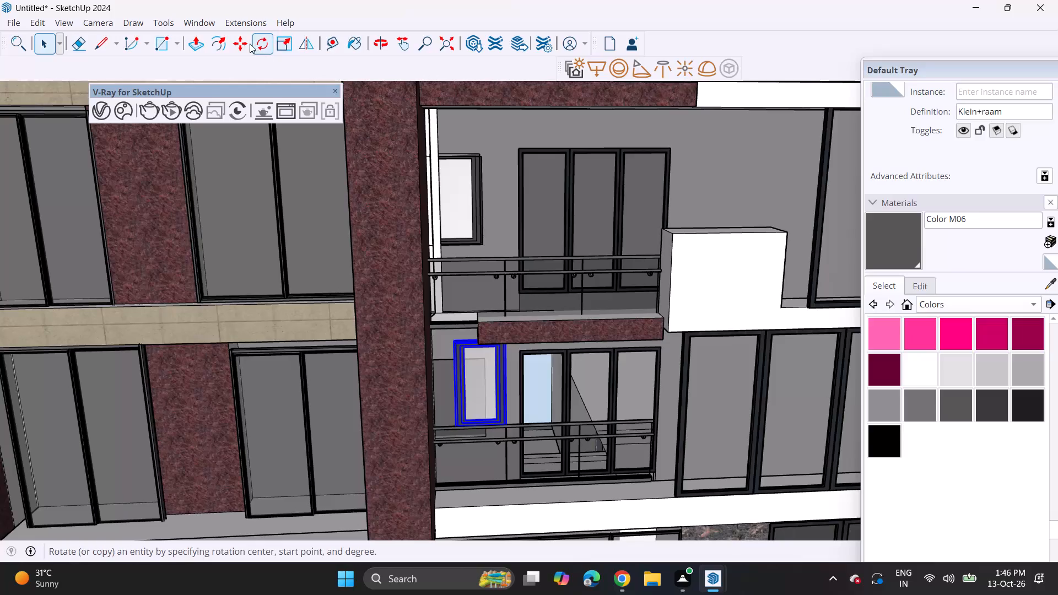
click(249, 45)
click(455, 338)
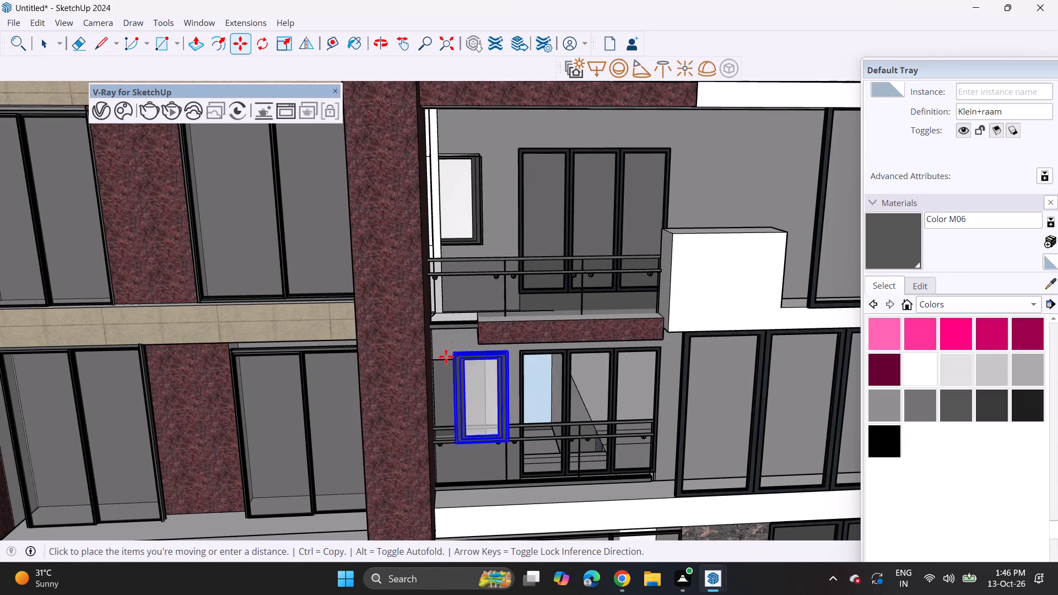
click(440, 359)
middle_drag(475, 369, 406, 309)
key(space)
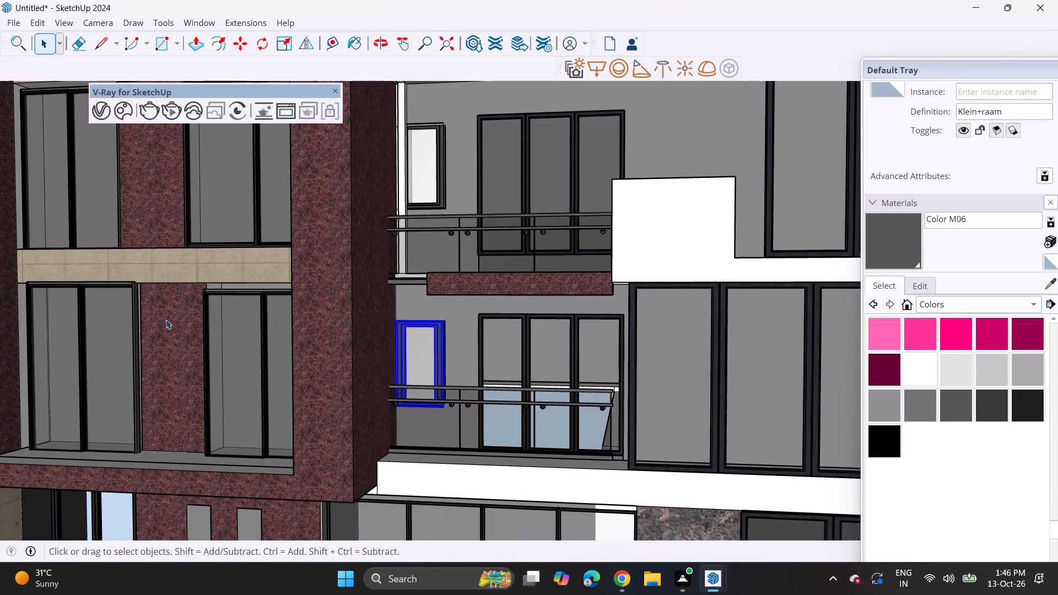
scroll(149, 321, down, 11)
click(12, 348)
Examine the whole tower's balcony facade, corner and roofline from several angles.
scroll(327, 289, down, 5)
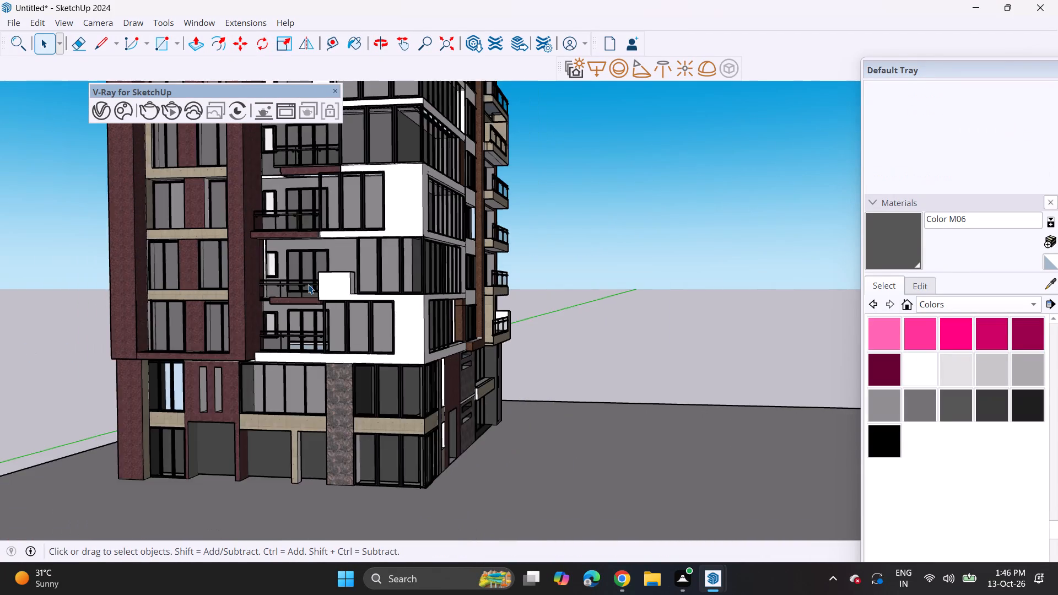
scroll(308, 284, down, 8)
shift+middle_drag(317, 273, 466, 439)
middle_drag(473, 438, 355, 382)
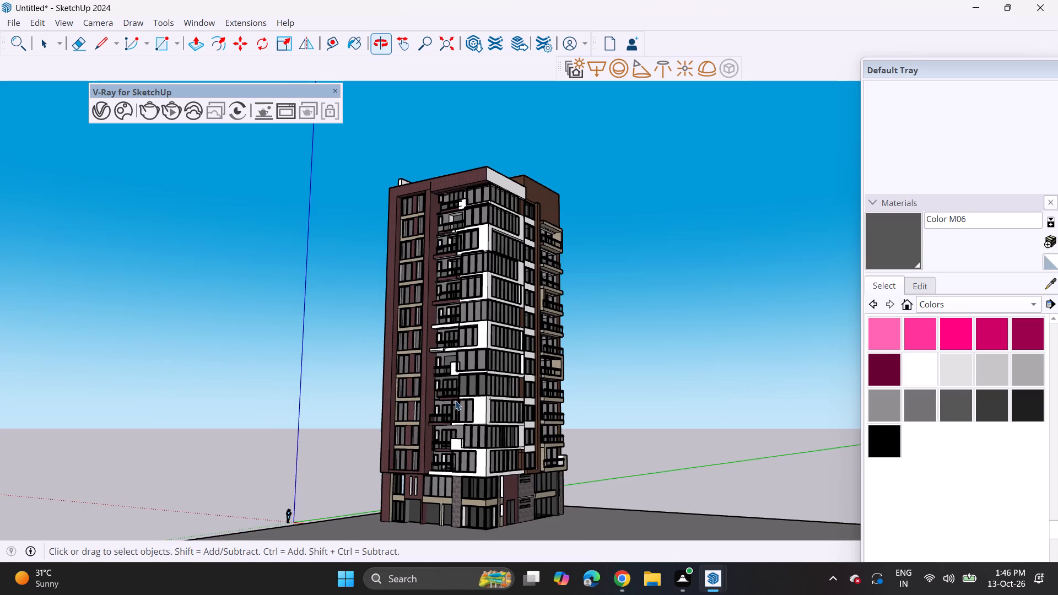
scroll(456, 401, up, 2)
middle_drag(449, 132, 529, 200)
scroll(485, 183, up, 4)
scroll(477, 163, down, 3)
middle_drag(485, 342, 415, 322)
middle_drag(497, 363, 494, 299)
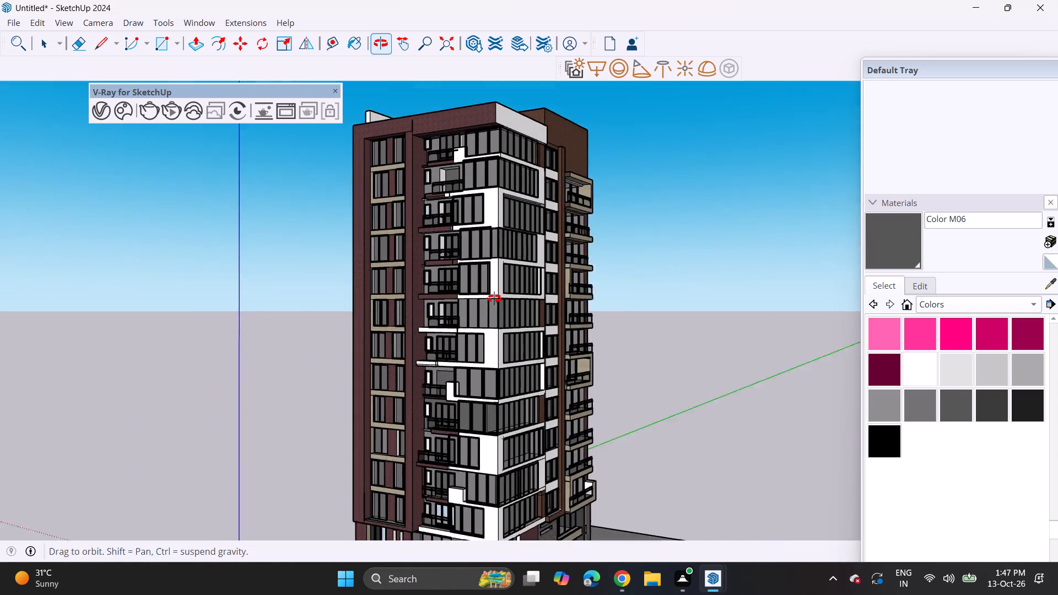
middle_drag(494, 299, 494, 282)
scroll(494, 279, down, 5)
scroll(494, 306, up, 3)
shift+middle_drag(494, 306, 494, 245)
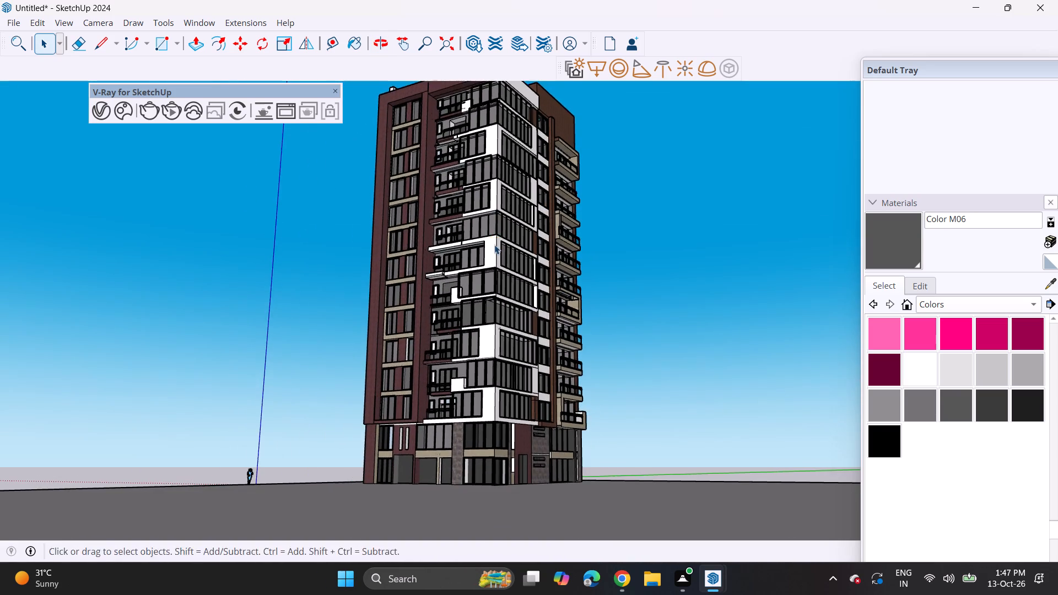
middle_drag(494, 245, 483, 307)
shift+middle_drag(498, 307, 498, 355)
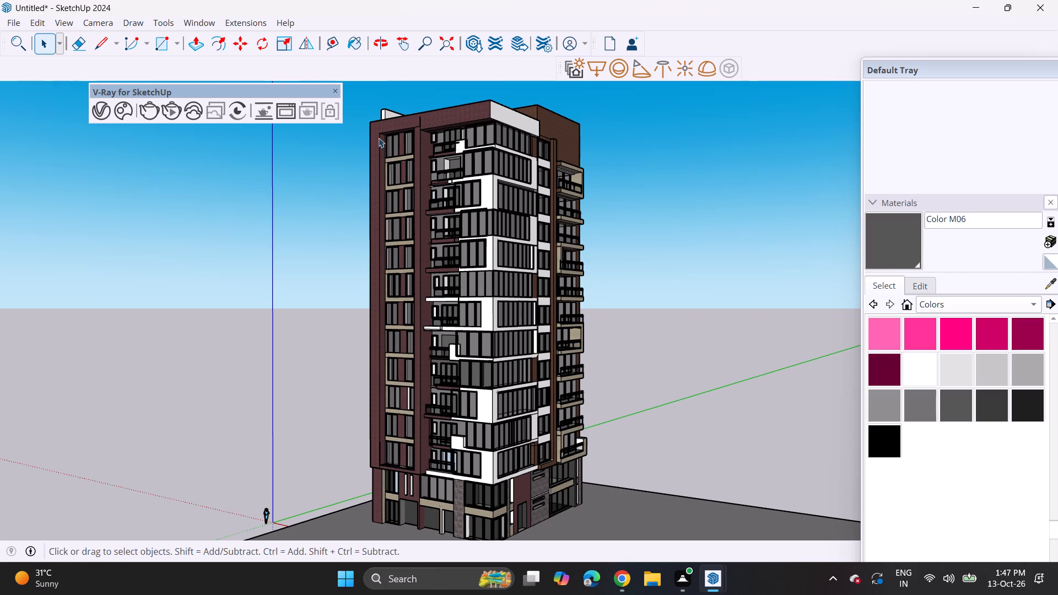
Push the raised rear and side parapet top down to the level of the front roof edge using Push/Pull.
middle_drag(365, 122, 530, 491)
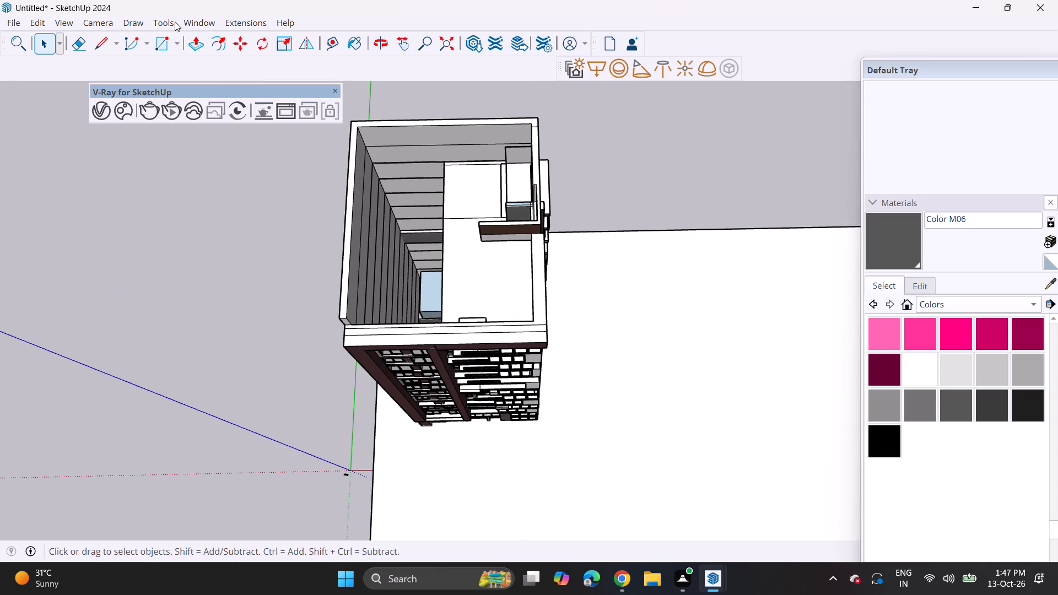
click(192, 35)
click(344, 296)
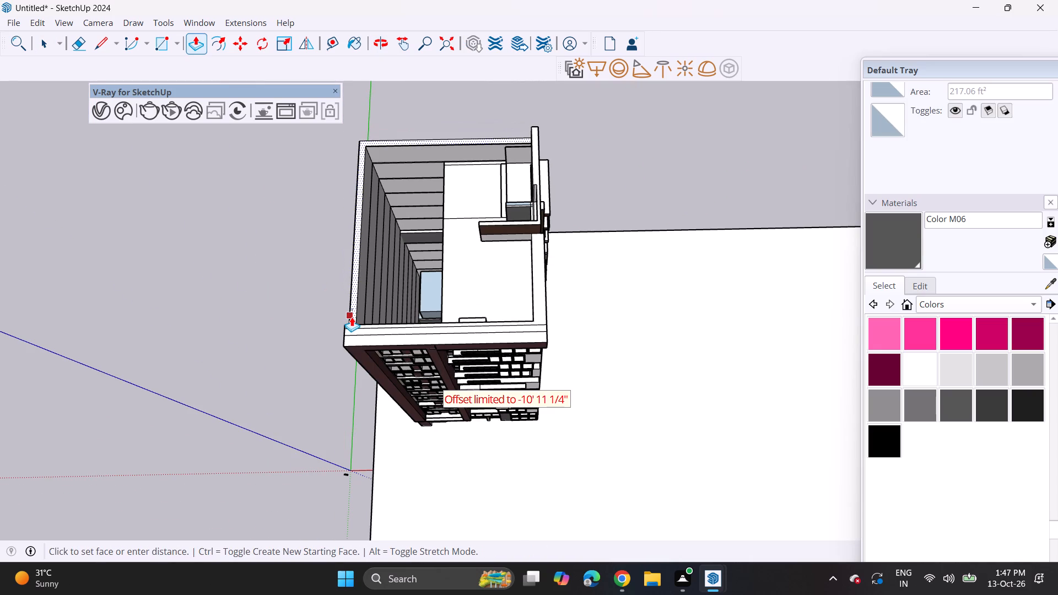
click(346, 326)
middle_drag(488, 302, 352, 0)
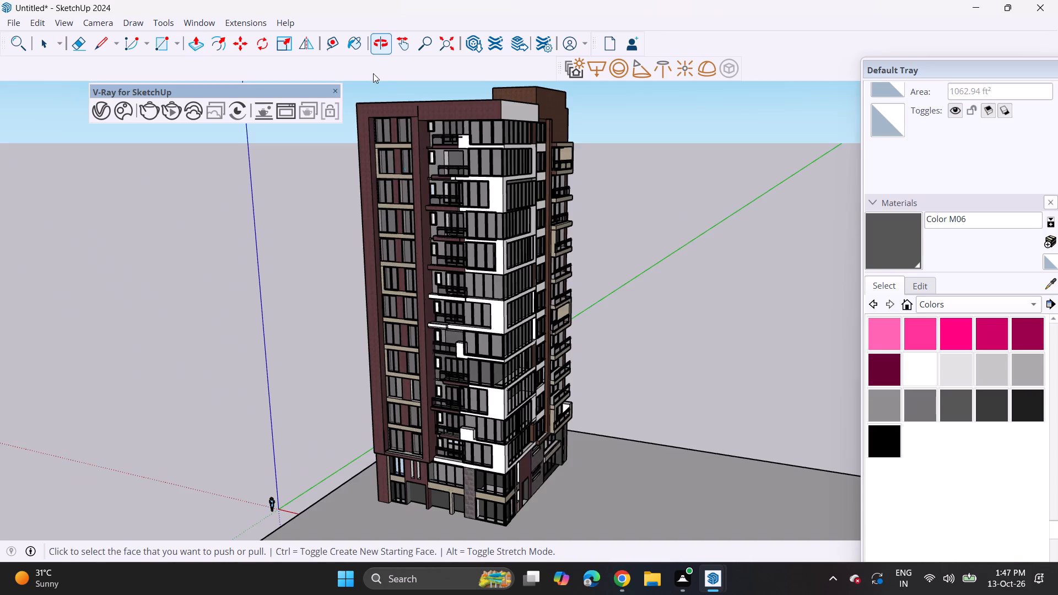
middle_drag(451, 280, 363, 180)
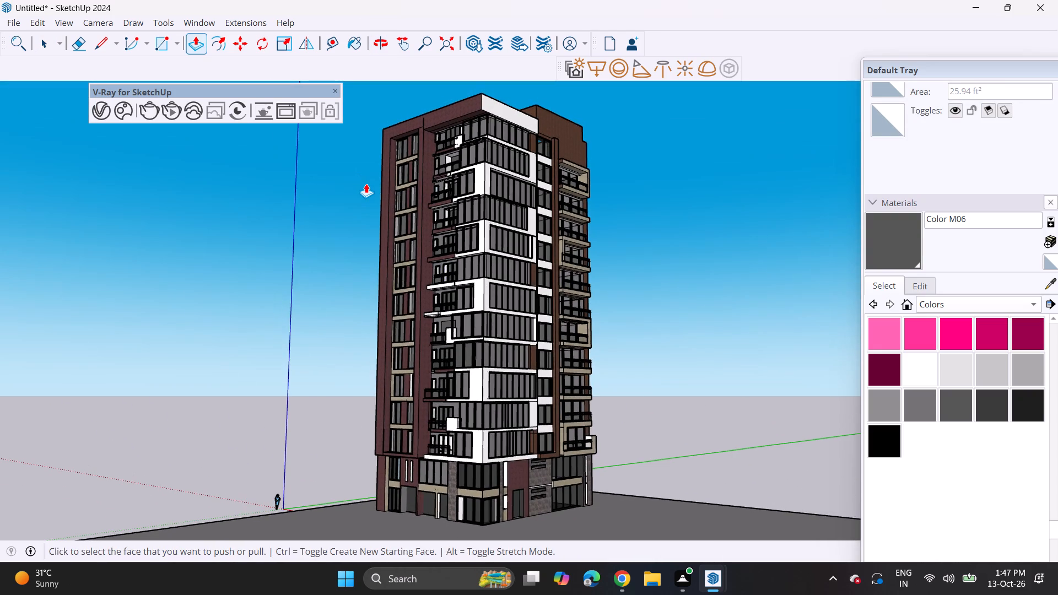
middle_drag(447, 137, 517, 148)
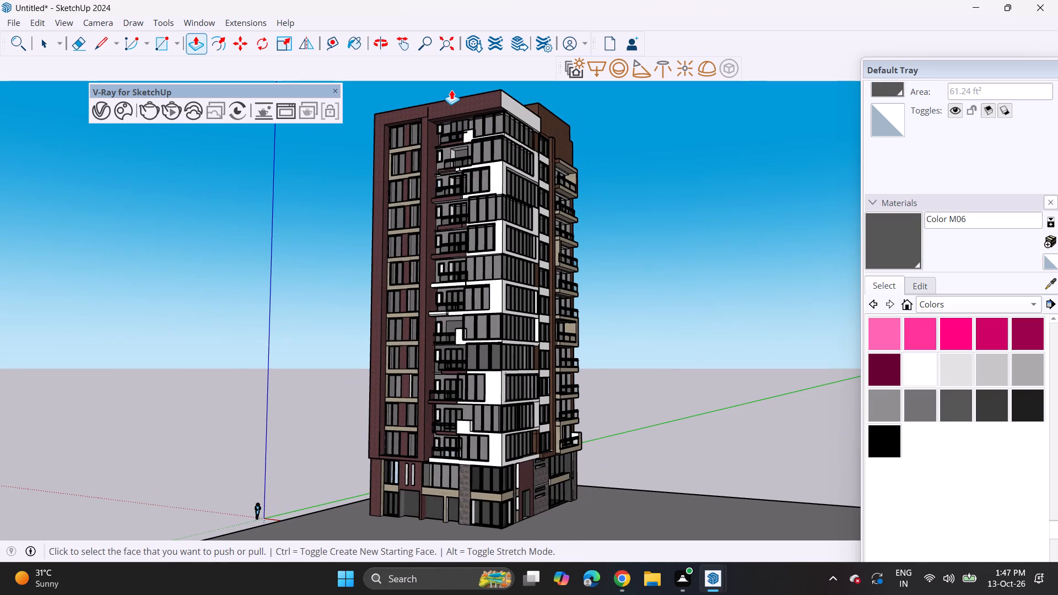
Draw a line across the underside of the front roof overhang, between the top balcony and the corner windows.
scroll(451, 90, up, 11)
middle_drag(473, 137, 476, 106)
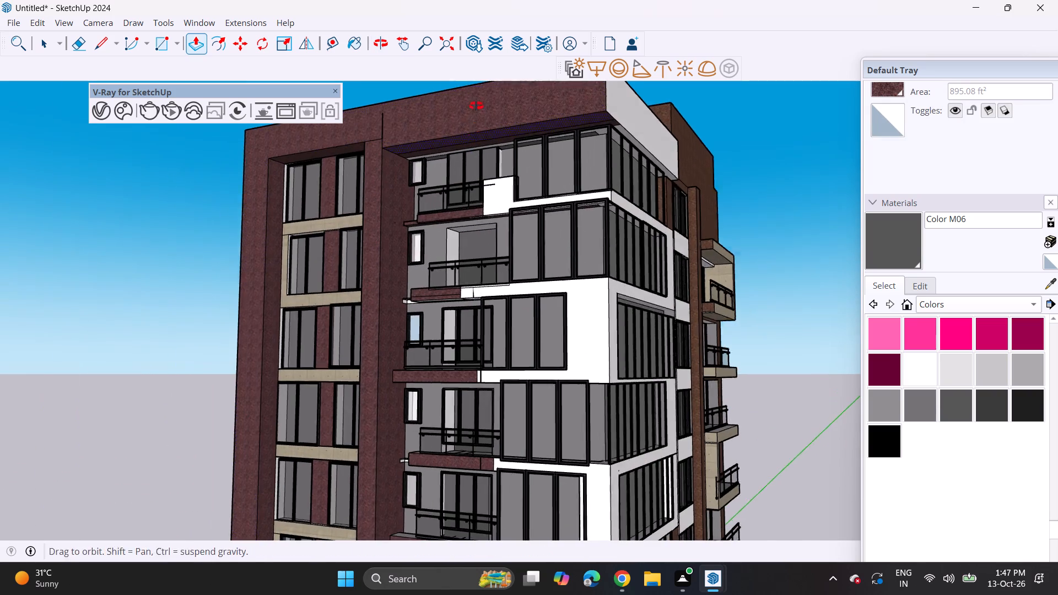
middle_drag(476, 106, 476, 100)
scroll(471, 116, up, 7)
drag(100, 41, 109, 46)
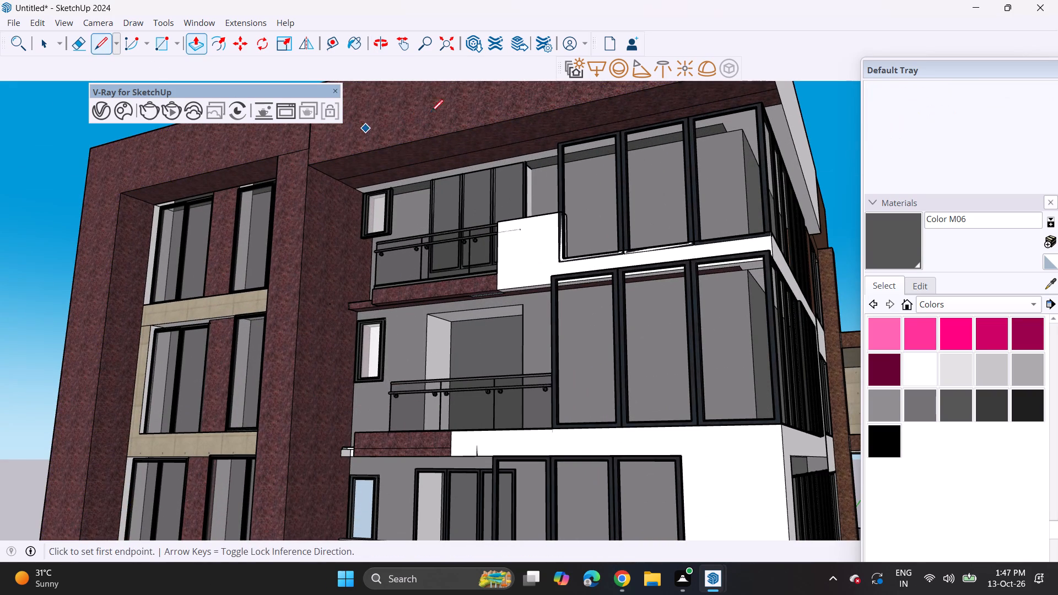
click(504, 122)
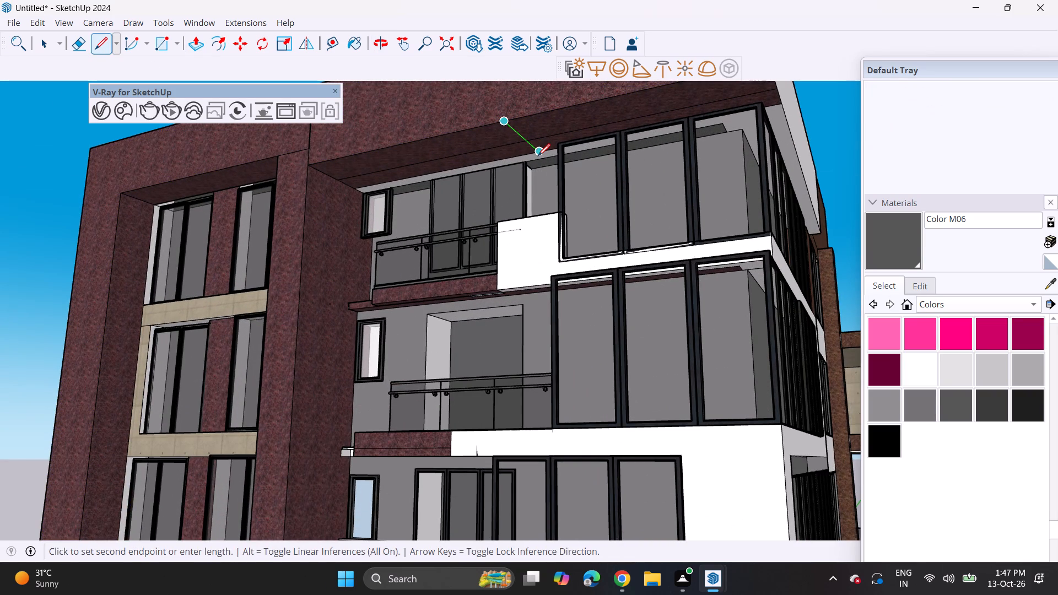
click(538, 156)
Push the outer strip of the roof overhang's underside above the top balcony upward to open a recess.
scroll(218, 89, down, 3)
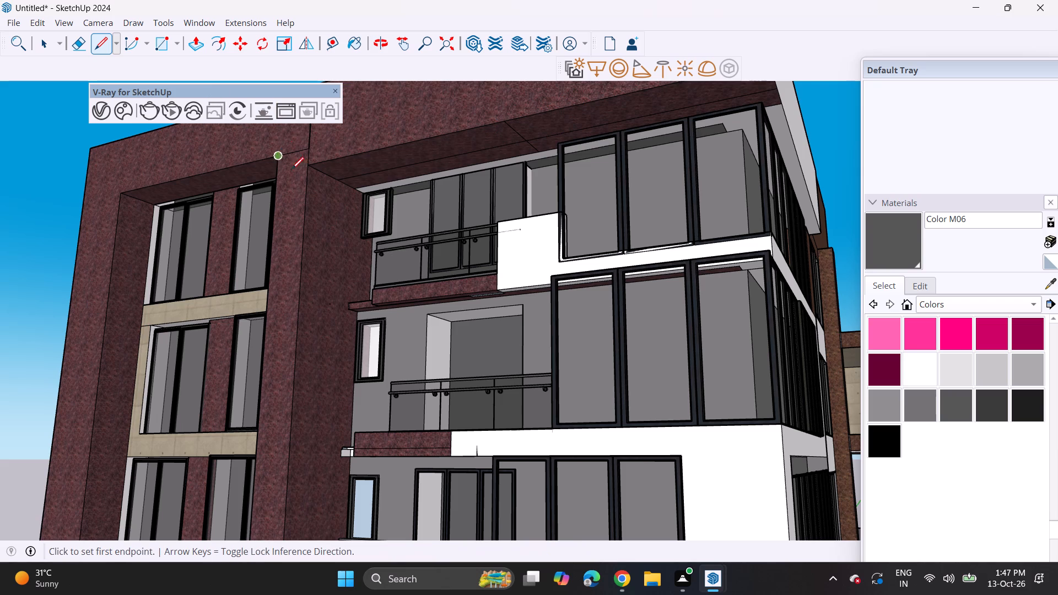
scroll(287, 193, down, 3)
shift+middle_drag(295, 236, 297, 296)
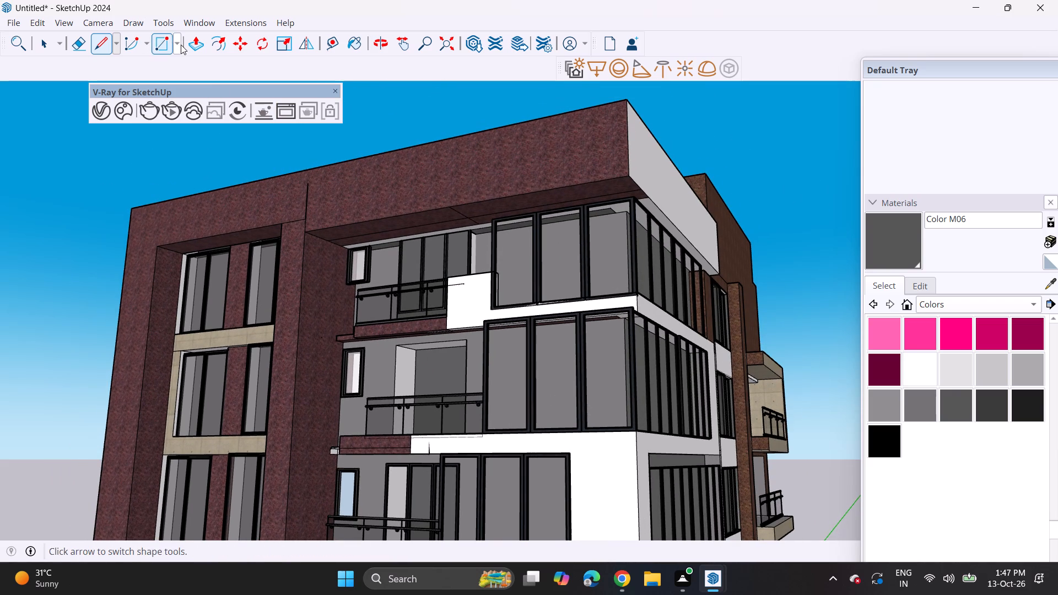
click(201, 44)
click(373, 223)
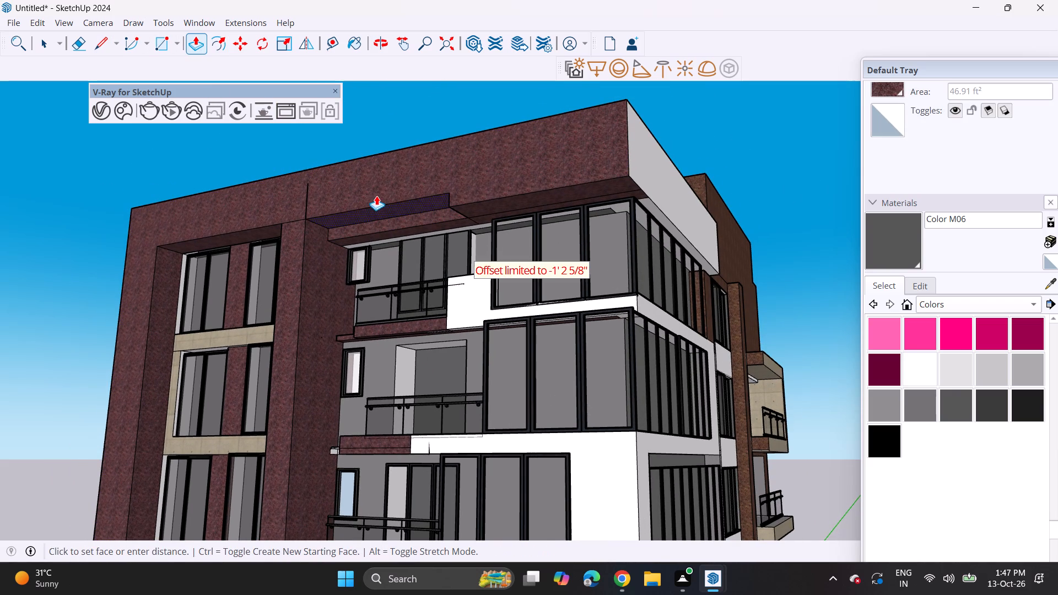
click(384, 170)
click(383, 208)
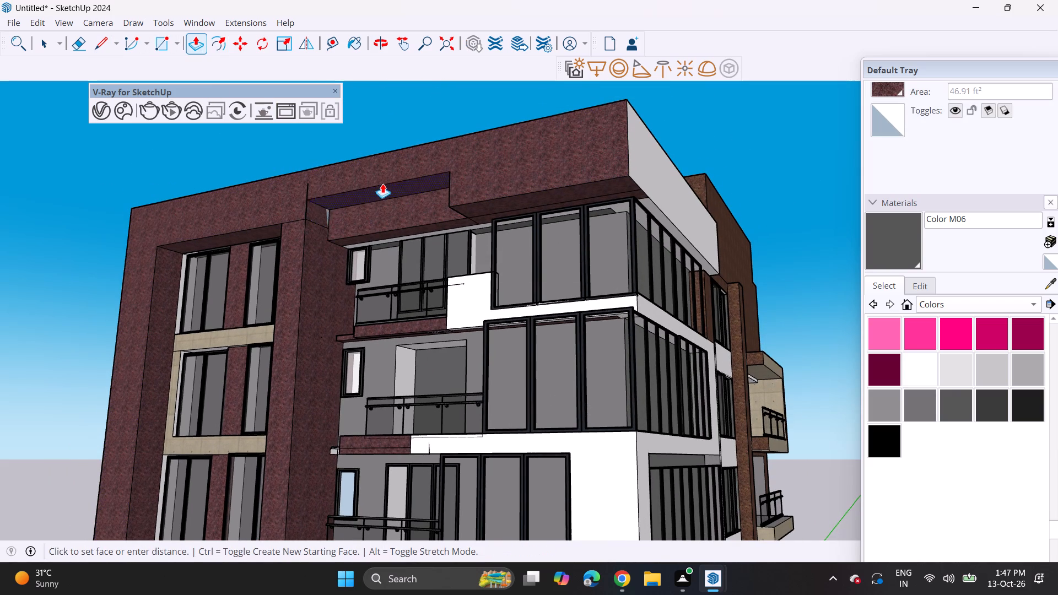
click(382, 174)
Push the remaining inner strip of the underside above the top balcony upward to deepen the recess.
click(391, 235)
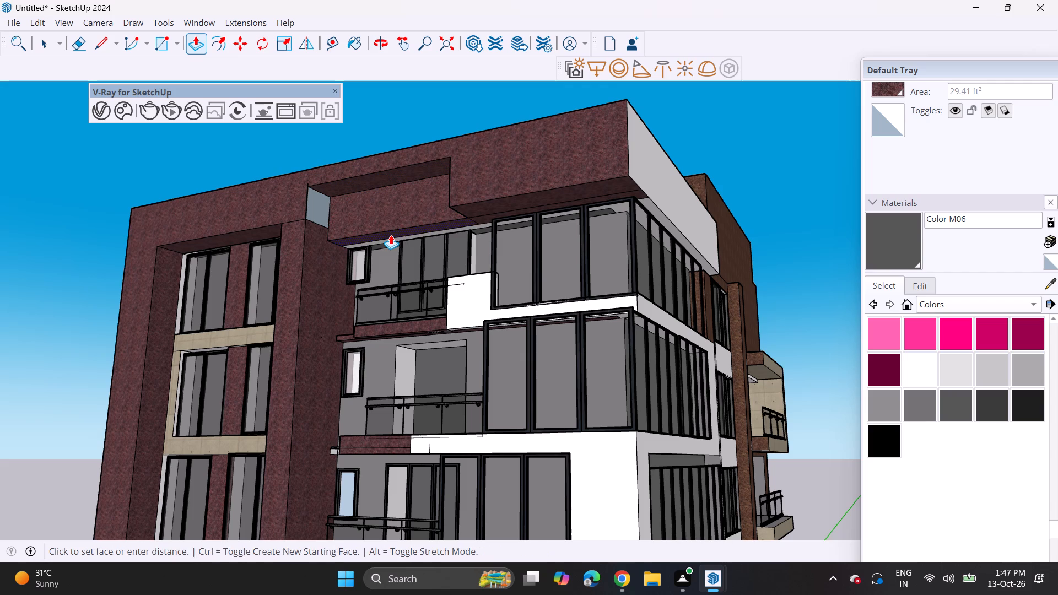
click(393, 197)
click(391, 219)
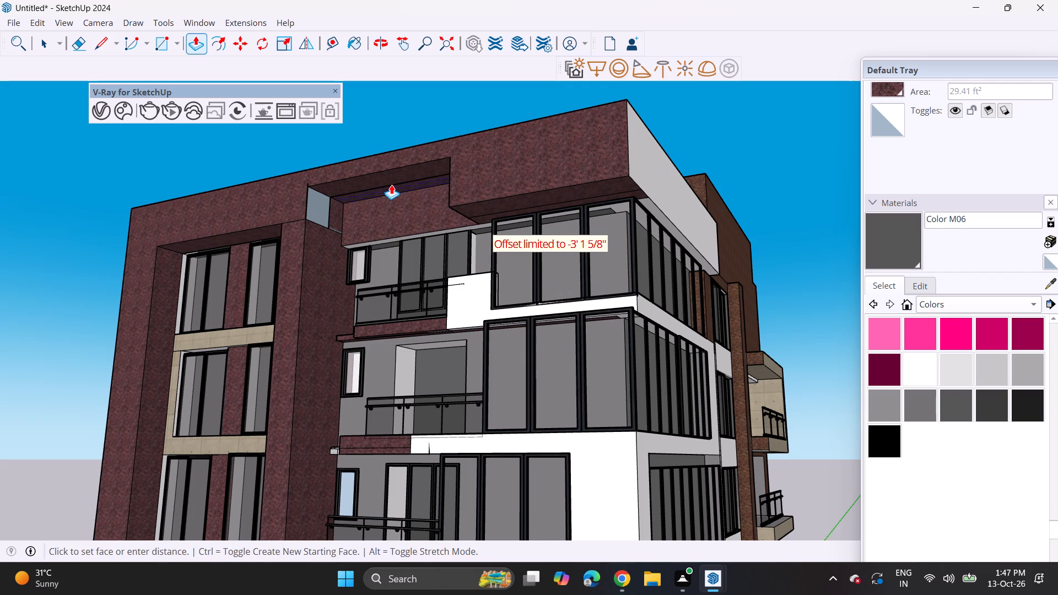
click(391, 177)
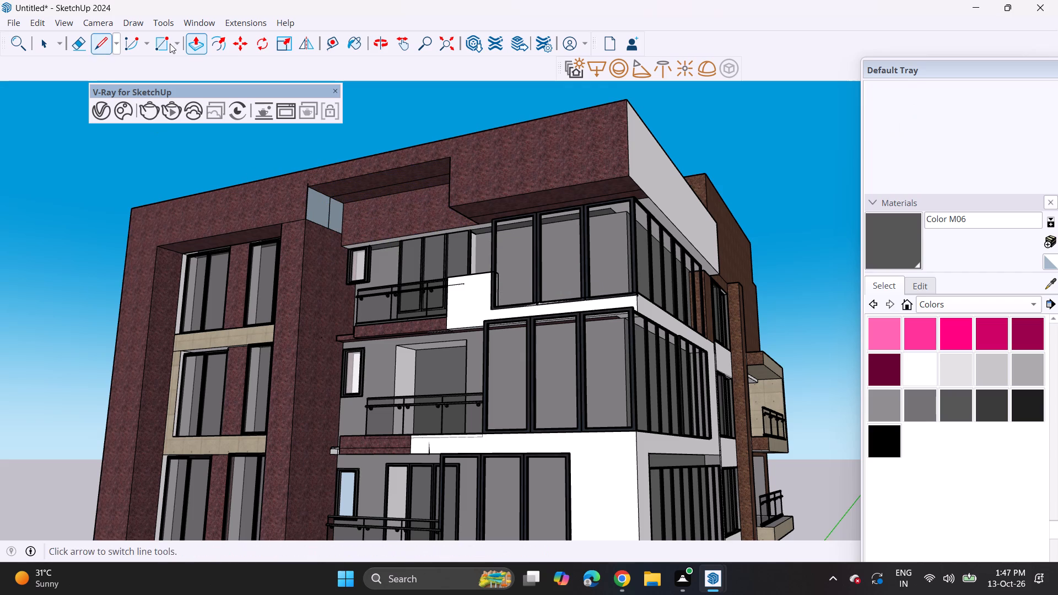
Sample Granite Brown from the front roof band and paint the two pale blue side faces of the new recess.
click(1046, 290)
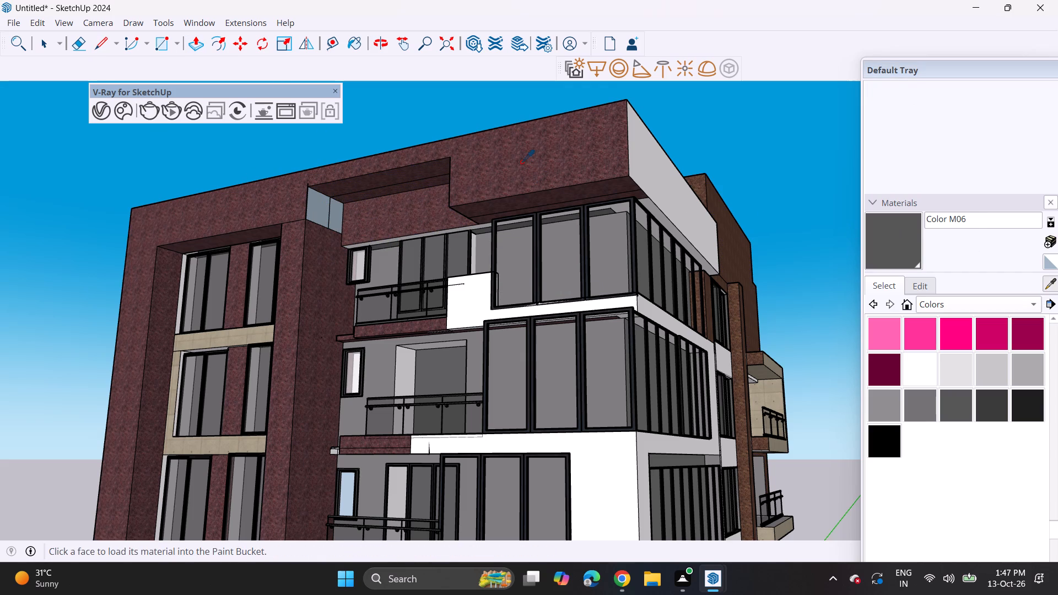
click(521, 162)
click(328, 209)
click(340, 214)
Sample the Default material from the white side face of the roof band.
scroll(347, 242, down, 1)
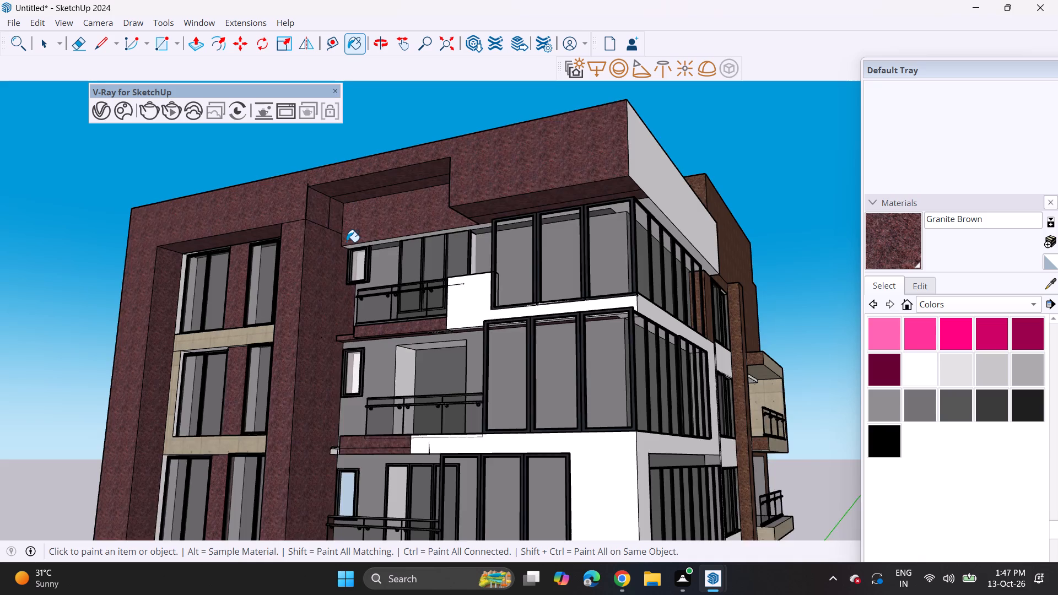
scroll(347, 242, down, 1)
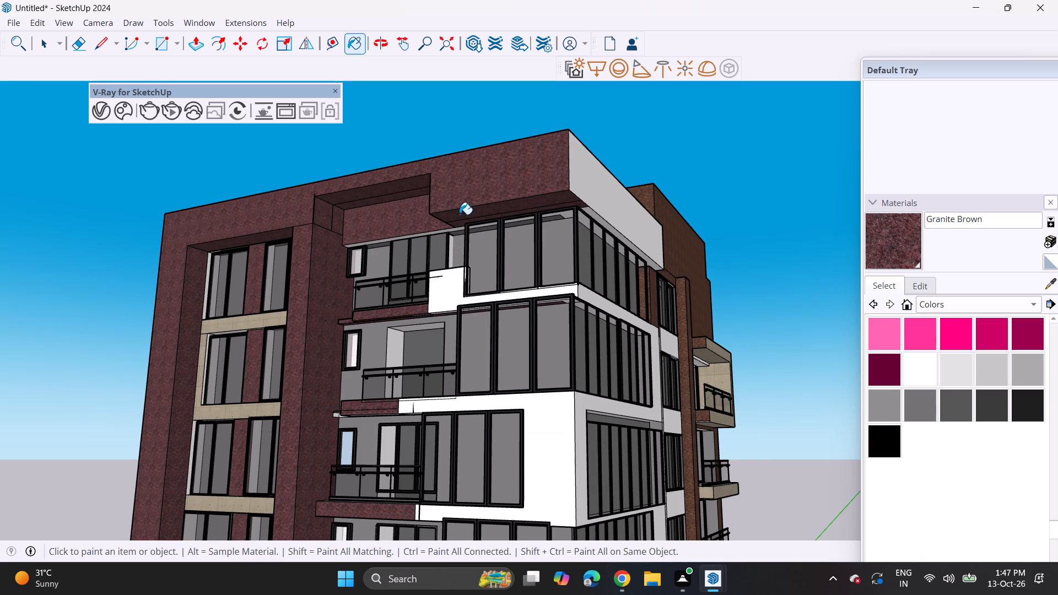
click(1044, 291)
click(638, 219)
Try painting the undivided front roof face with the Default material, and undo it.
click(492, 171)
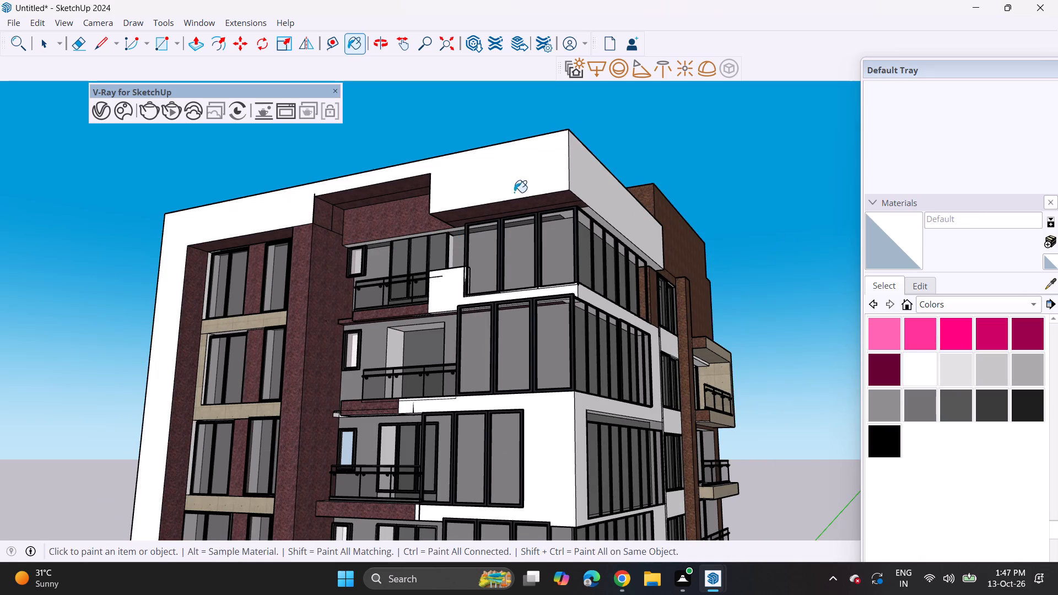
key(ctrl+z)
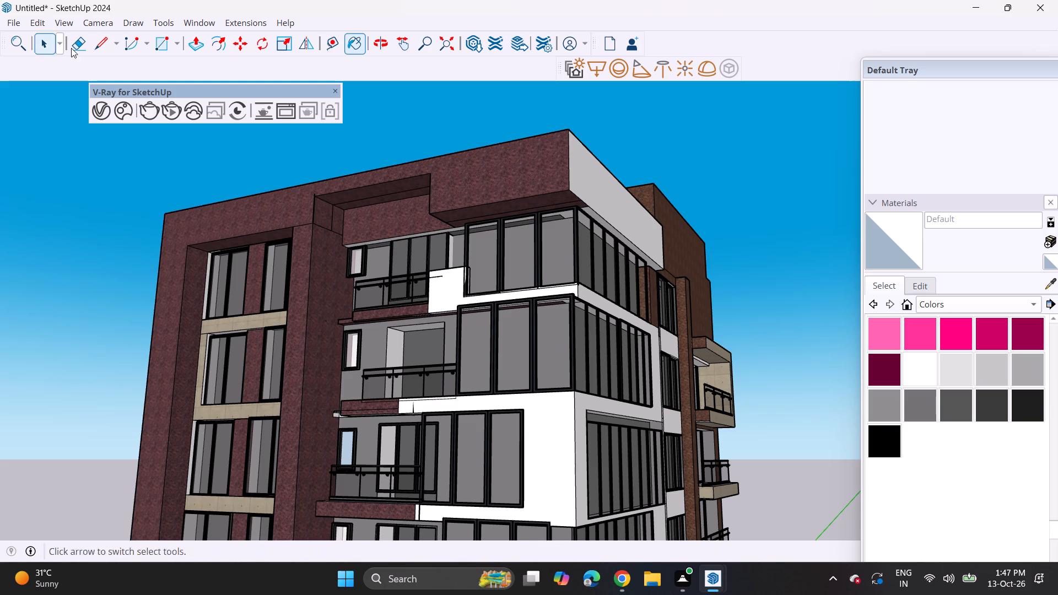
Draw a vertical line from the recess's upper corner to the roof's top edge to divide the front face.
click(98, 46)
click(429, 175)
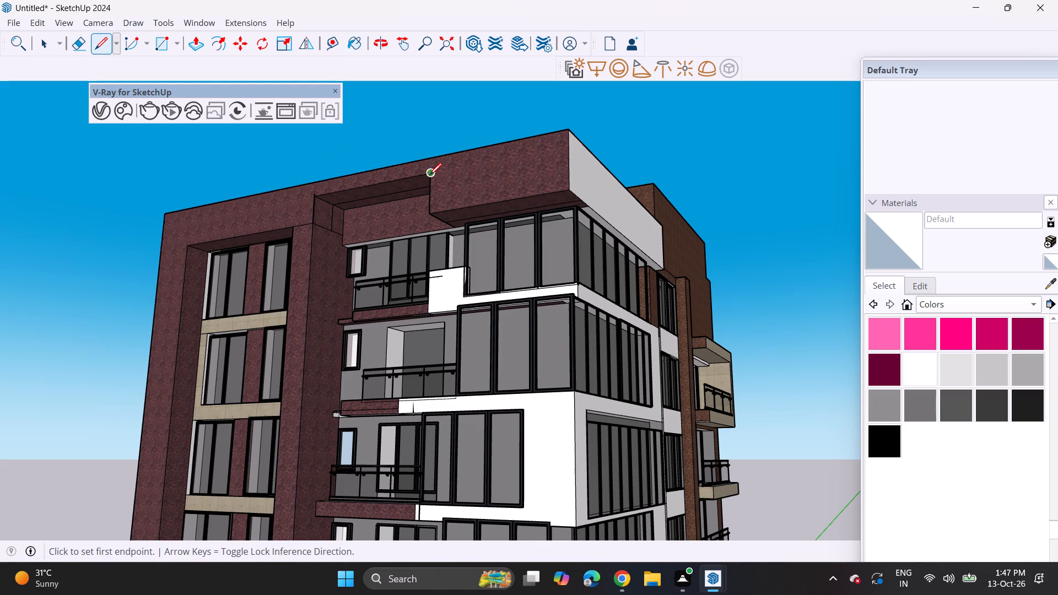
click(432, 156)
Paint the corner-side section of the front roof face and the underside faces beneath it with the Default material.
click(909, 239)
click(551, 166)
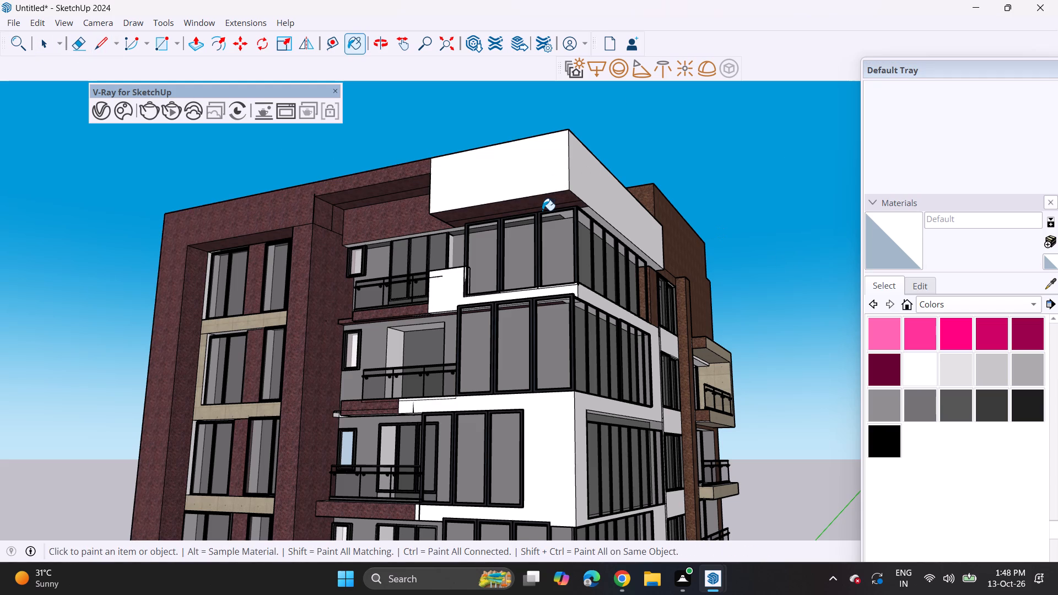
click(542, 210)
click(559, 205)
click(563, 197)
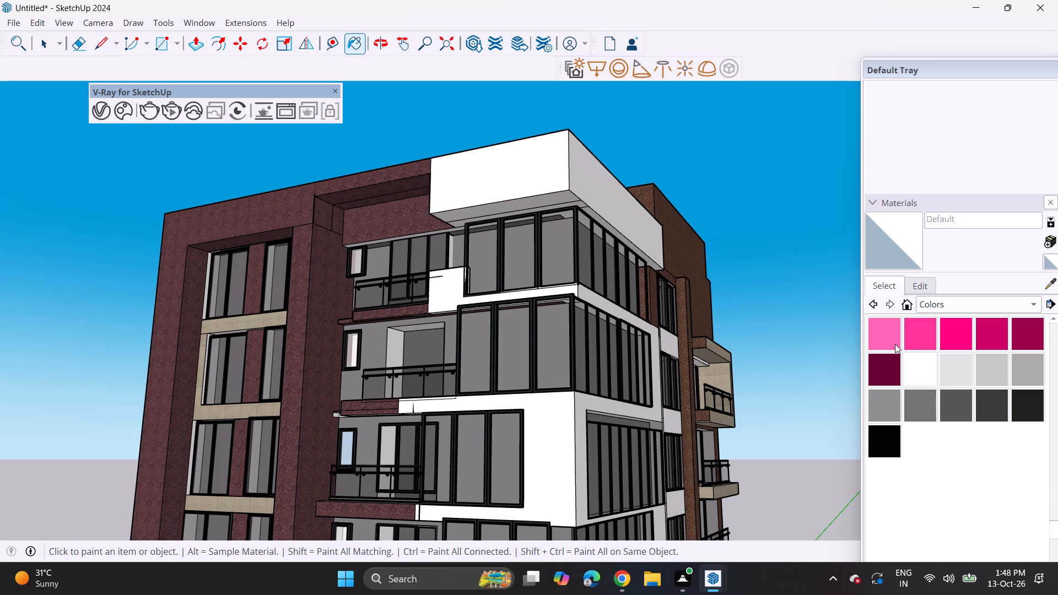
Paint the underside of the white corner roof overhang with dark grey Color M06.
click(968, 410)
click(520, 204)
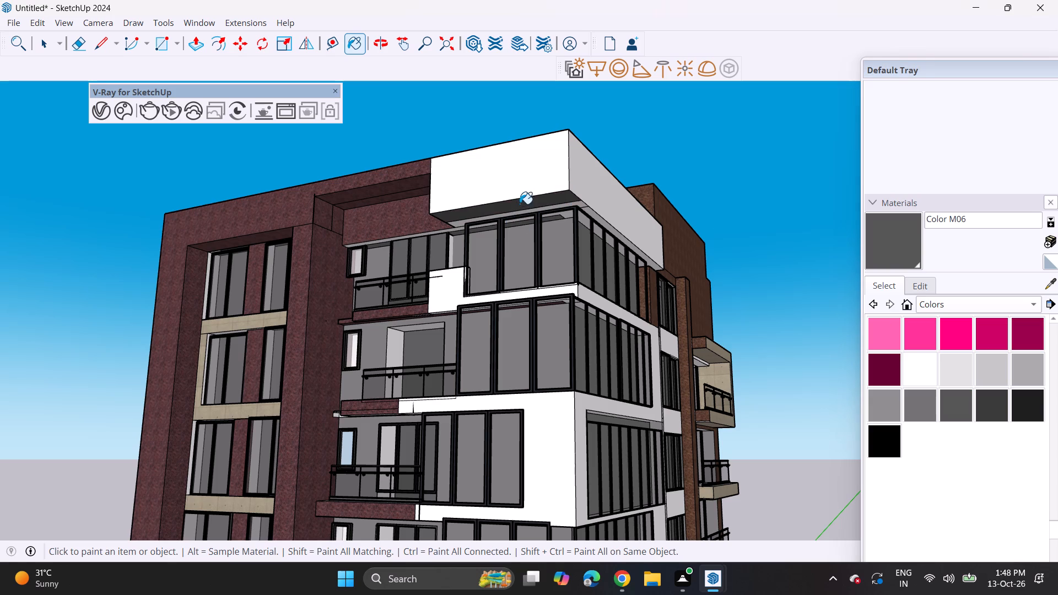
Paint the remaining underside strips of the white corner roof overhang with dark grey Color M06.
drag(520, 204, 527, 222)
click(531, 214)
click(533, 210)
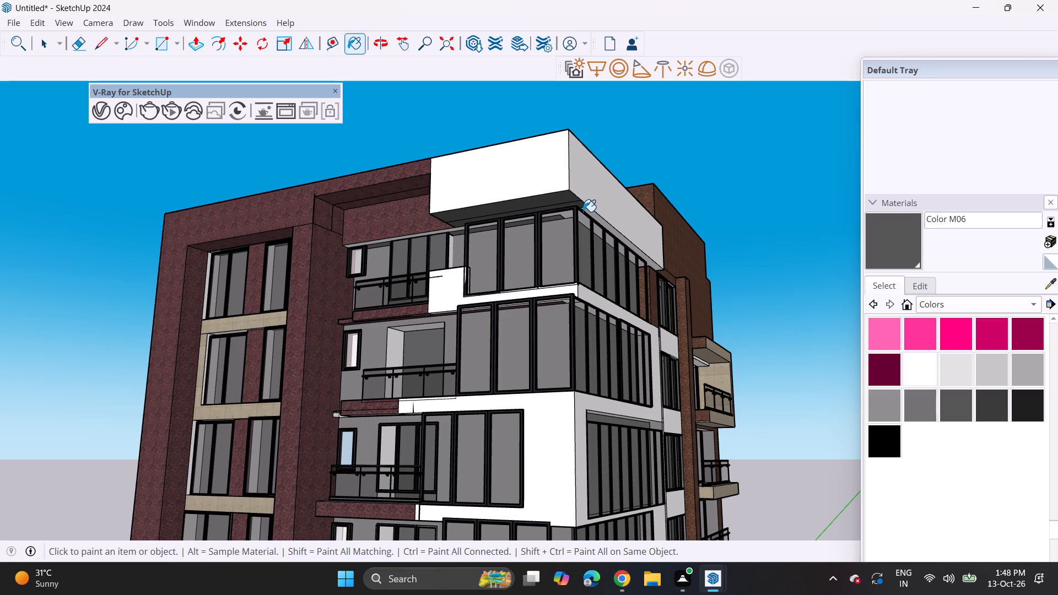
click(583, 212)
click(606, 219)
key(ctrl+z)
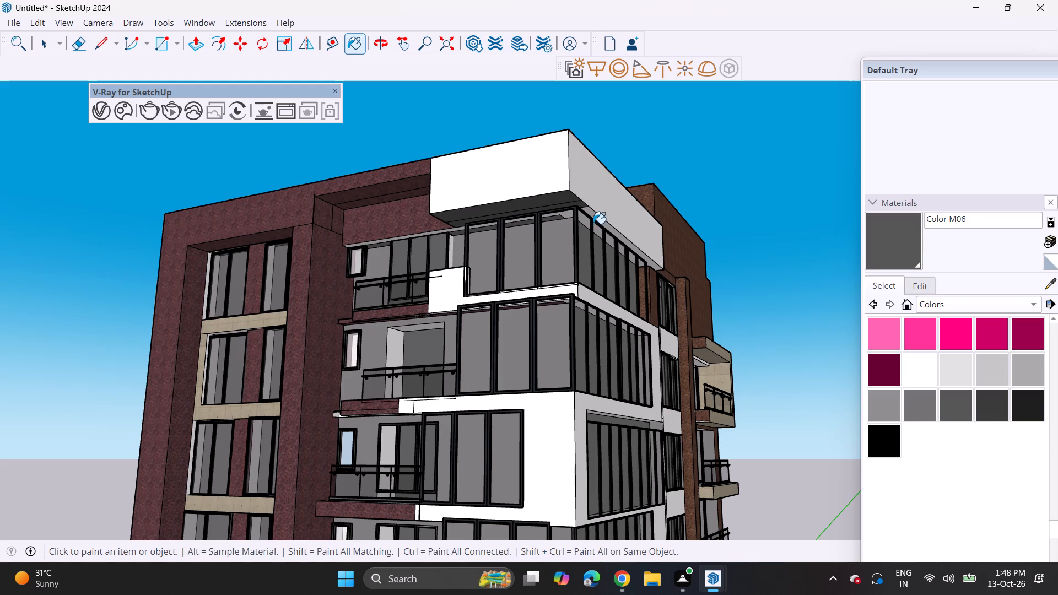
click(594, 217)
Erase the lengthwise edge dividing the brown underside of the front roof overhang above the top balcony.
scroll(586, 215, down, 6)
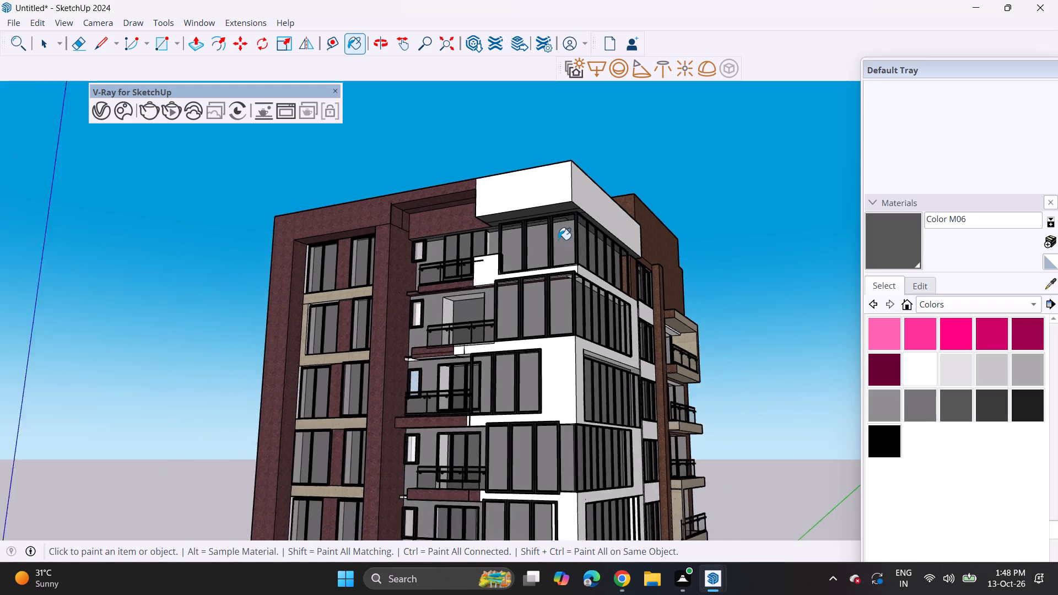
scroll(558, 240, down, 4)
shift+middle_drag(580, 326, 487, 255)
scroll(472, 256, down, 3)
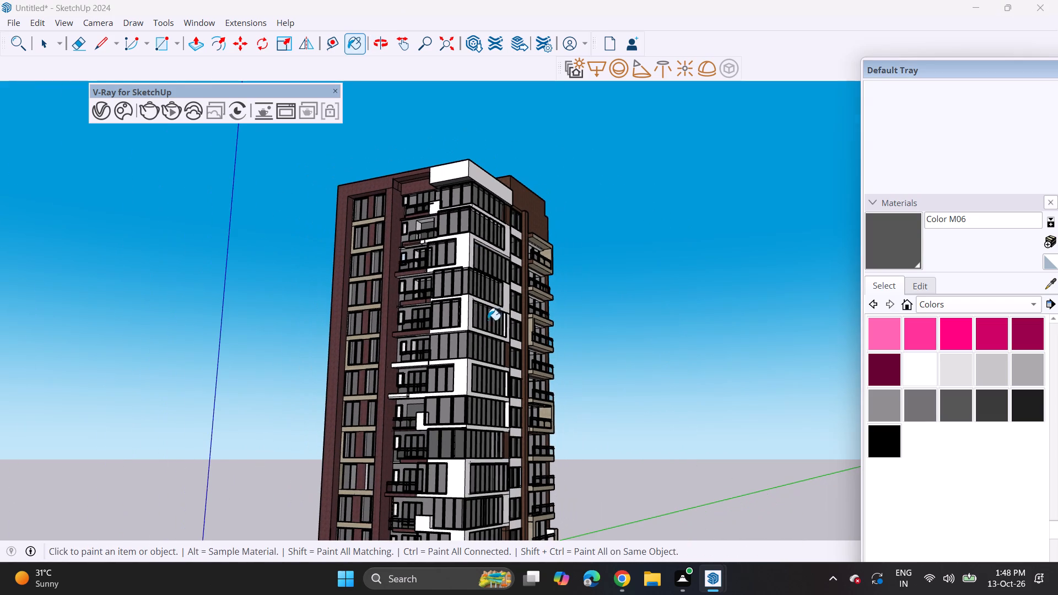
middle_drag(479, 326, 479, 277)
scroll(378, 97, up, 2)
scroll(447, 163, up, 6)
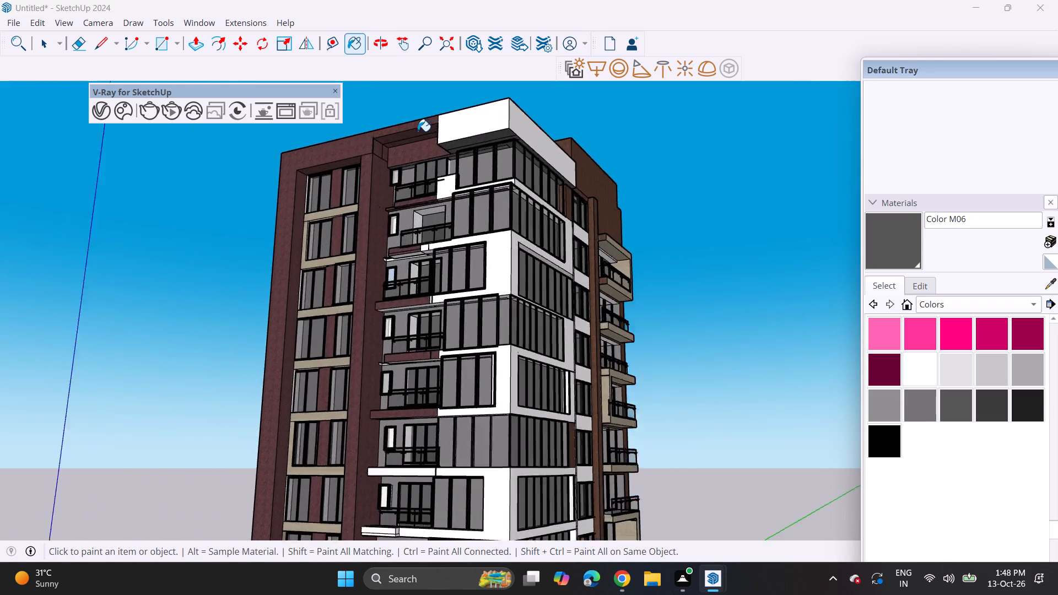
scroll(418, 131, up, 10)
middle_drag(407, 120, 461, 66)
shift+middle_drag(401, 117, 401, 229)
middle_drag(400, 229, 422, 156)
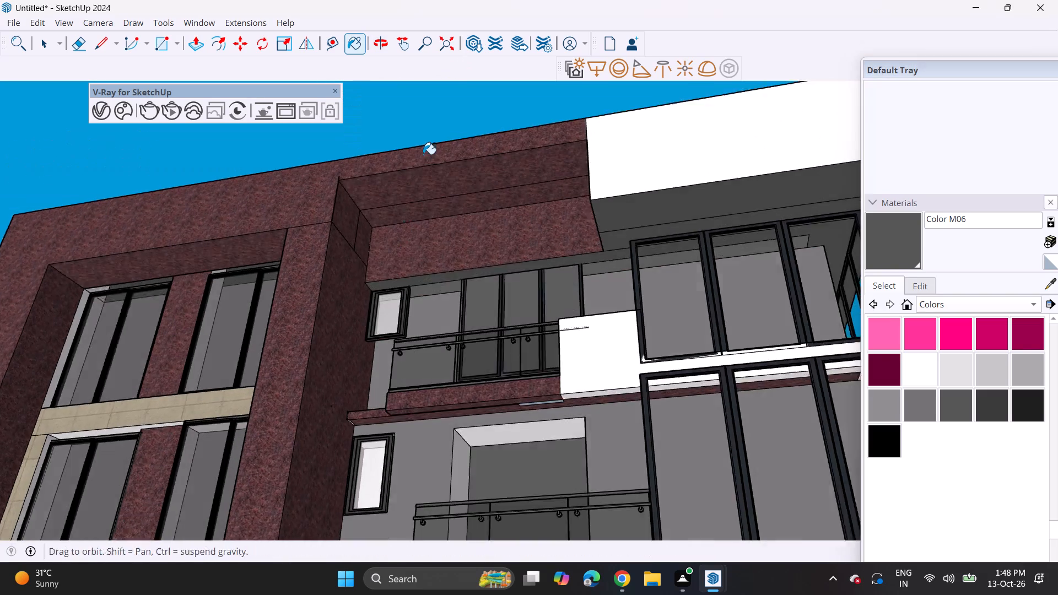
scroll(423, 155, up, 1)
middle_click(427, 151)
scroll(427, 151, up, 2)
click(85, 45)
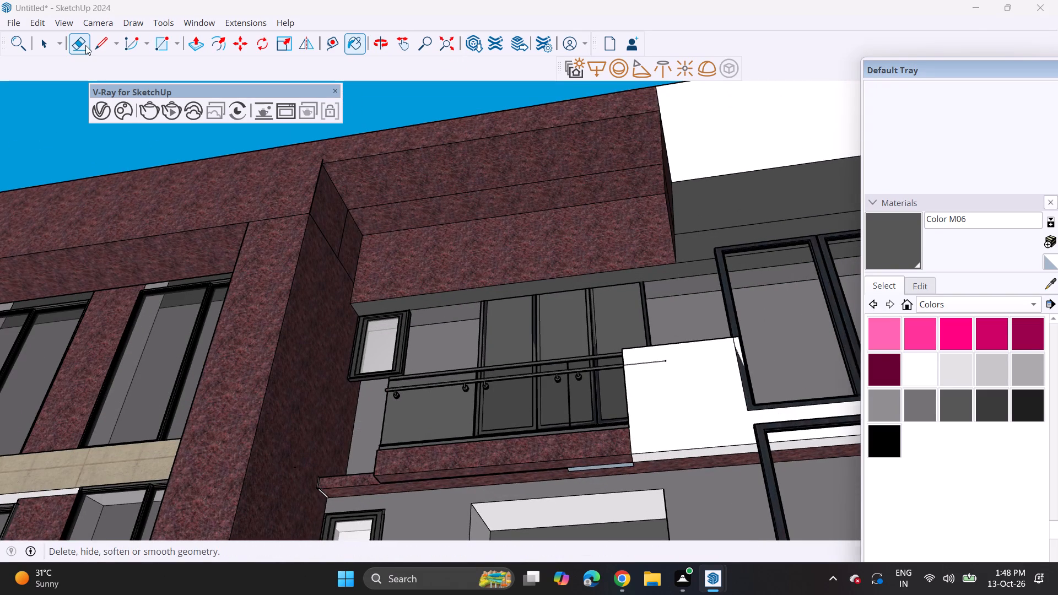
drag(438, 156, 444, 198)
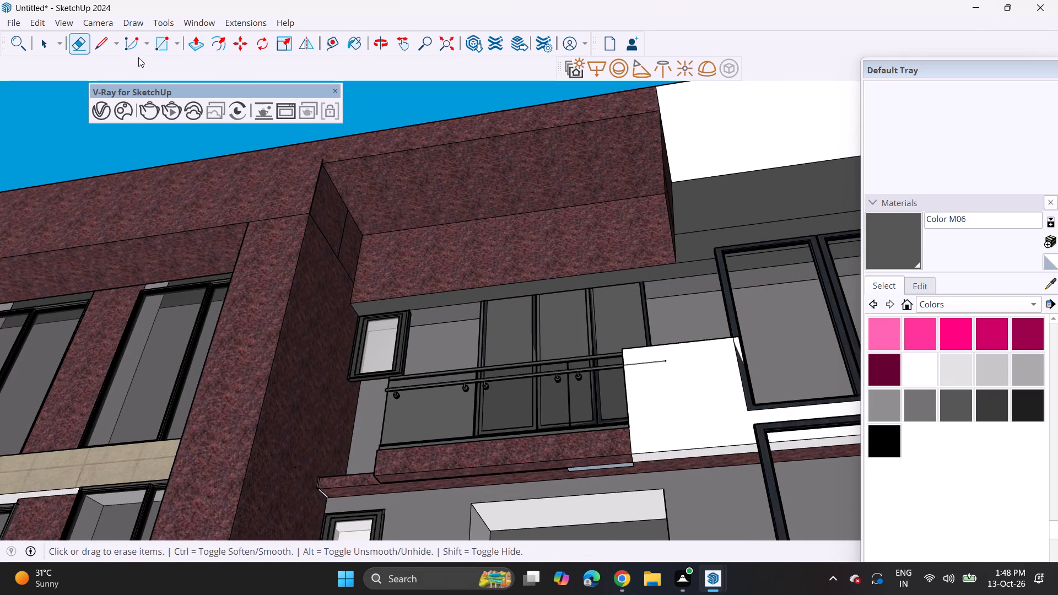
Draw a narrow rectangle across the depth of the brown overhang's underside, near the inner side wall.
click(158, 43)
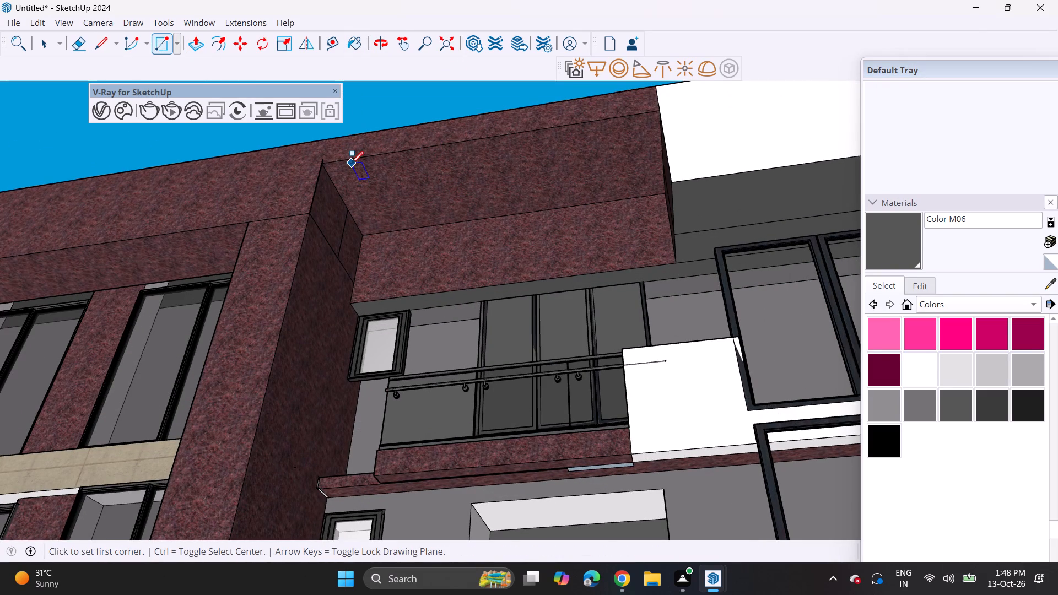
click(351, 164)
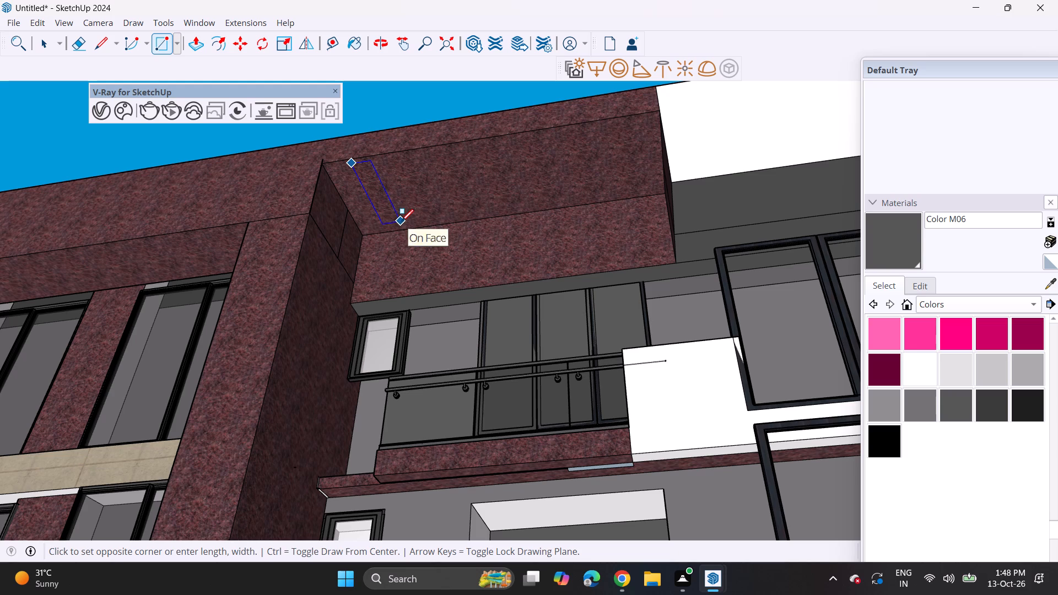
click(401, 223)
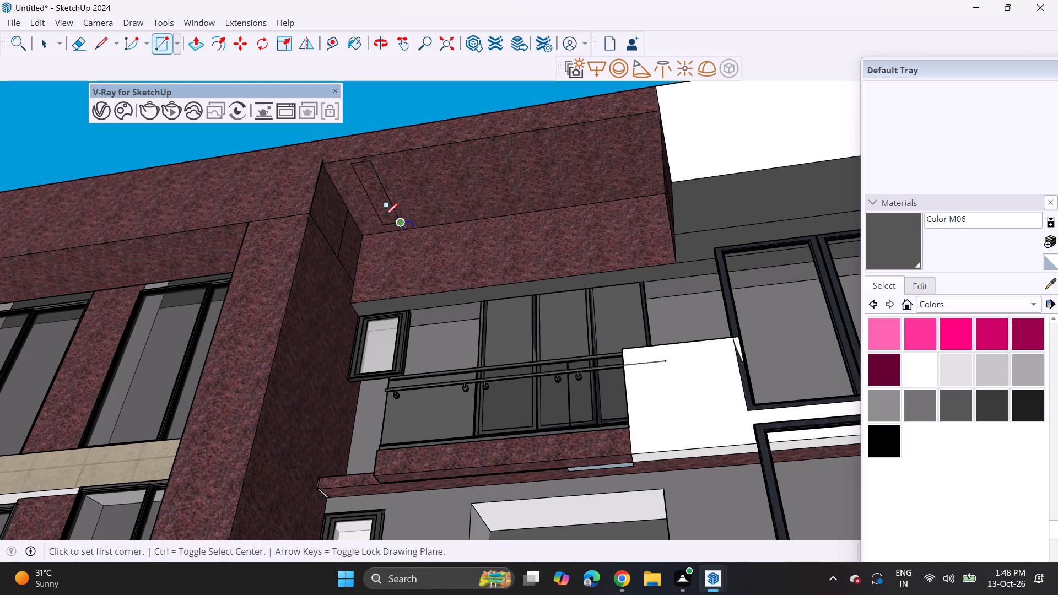
Copy the narrow rectangle six times along the overhang's underside at roughly even spacing toward the white corner.
middle_drag(393, 198, 406, 212)
key(space)
double_click(395, 214)
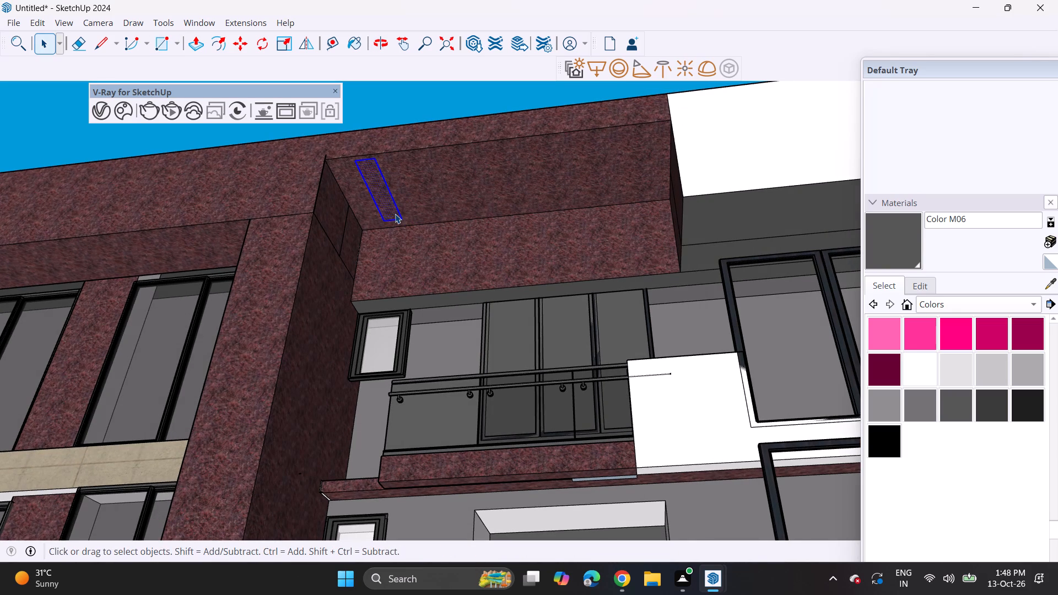
key(m)
click(388, 220)
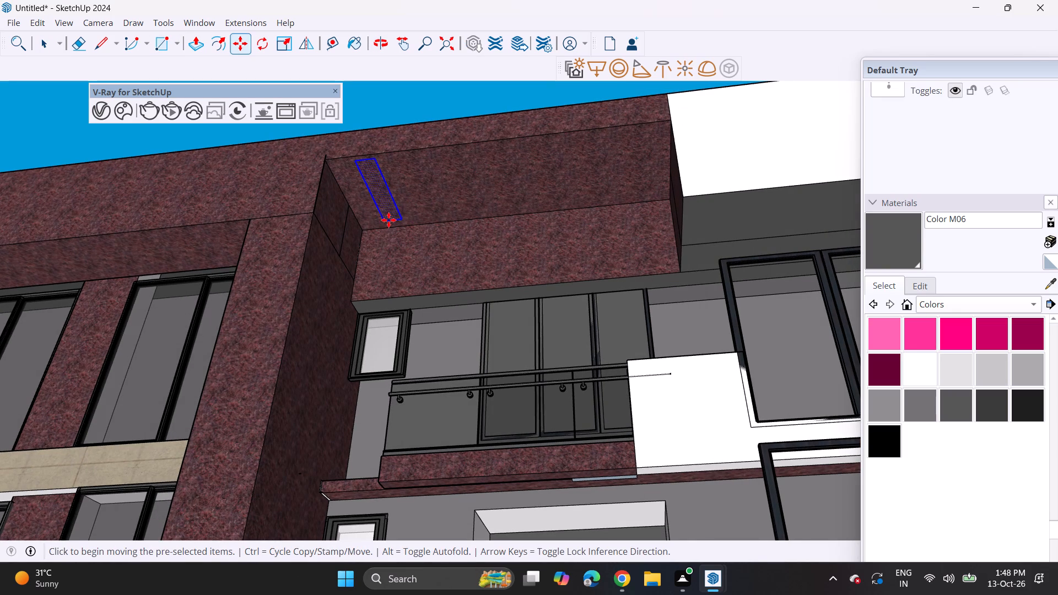
click(420, 217)
click(423, 215)
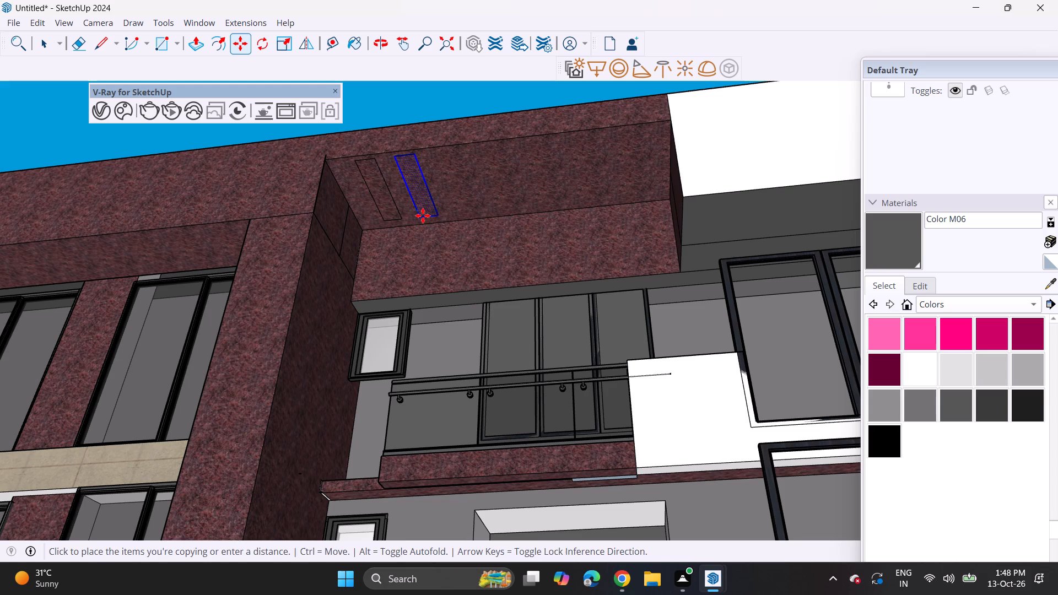
click(455, 213)
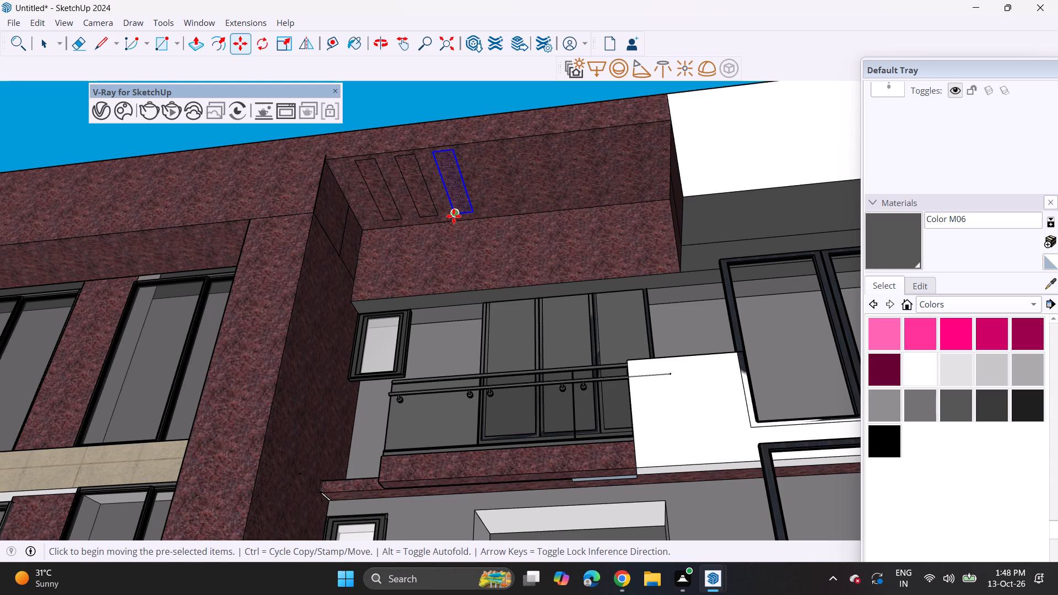
click(454, 216)
click(494, 212)
click(494, 214)
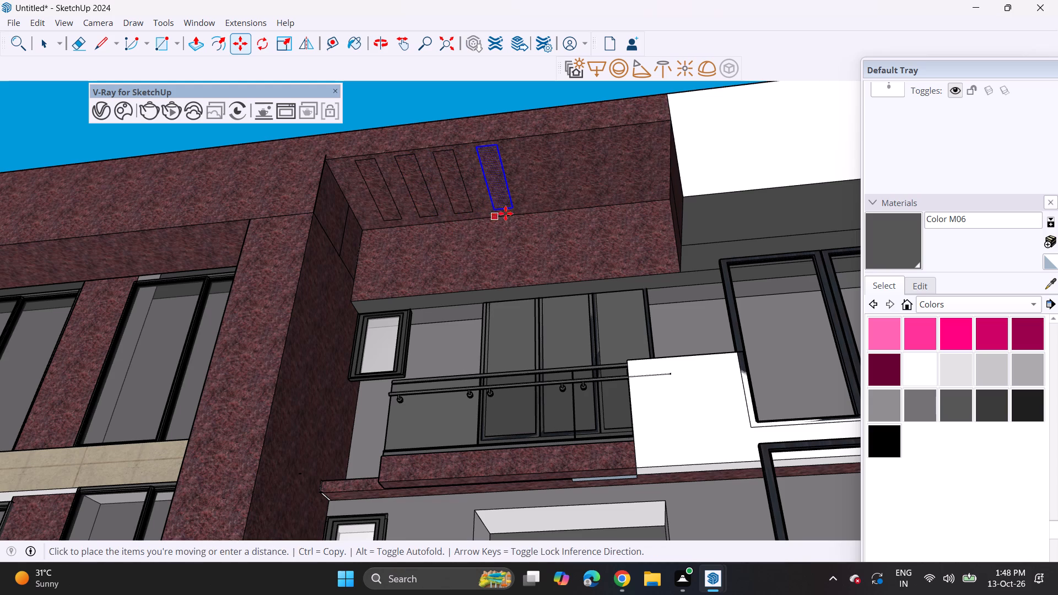
click(527, 213)
click(533, 207)
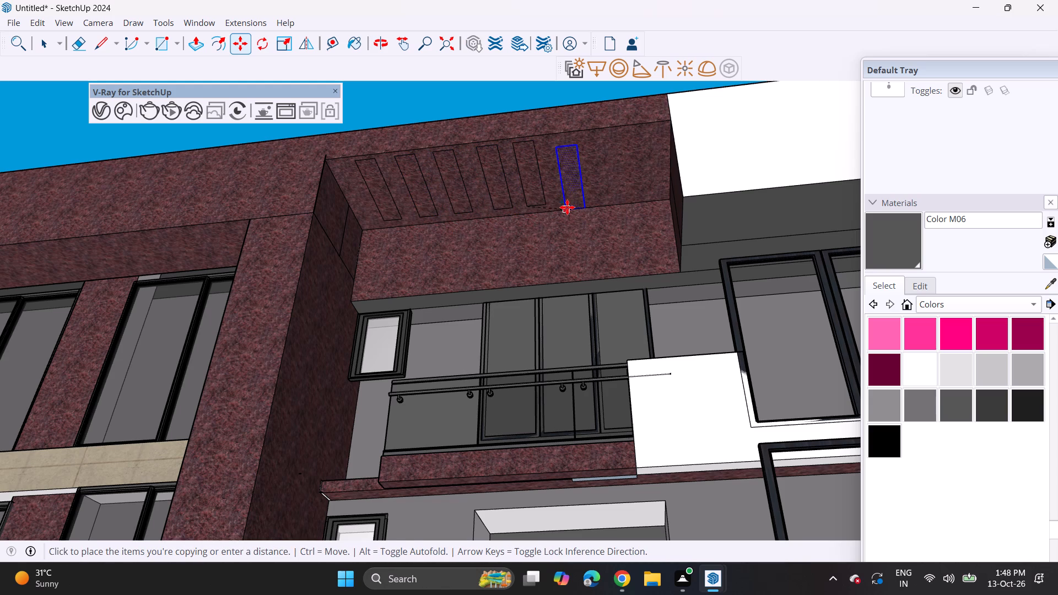
click(565, 201)
click(565, 206)
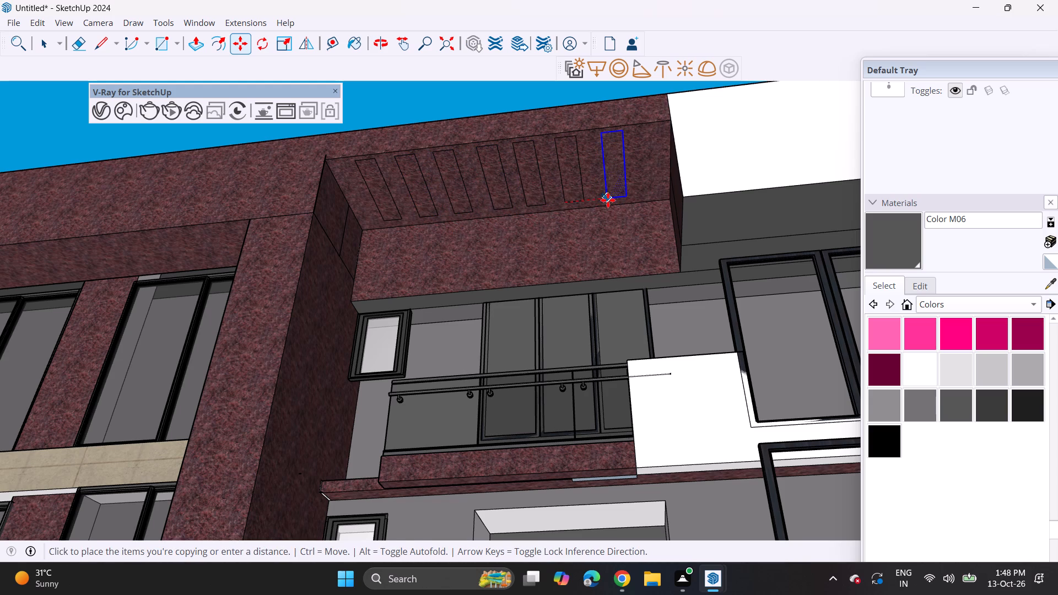
click(608, 199)
Push the seven narrow rectangles up through the brown roof overhang to cut a row of open slots.
middle_drag(586, 208, 560, 302)
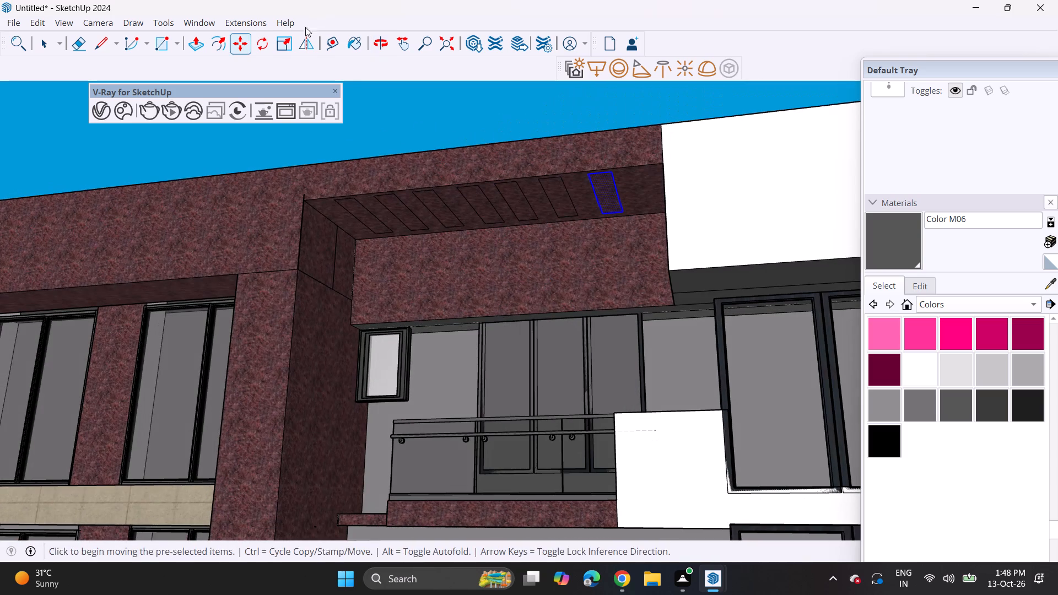
drag(190, 46, 200, 48)
middle_drag(352, 174, 387, 86)
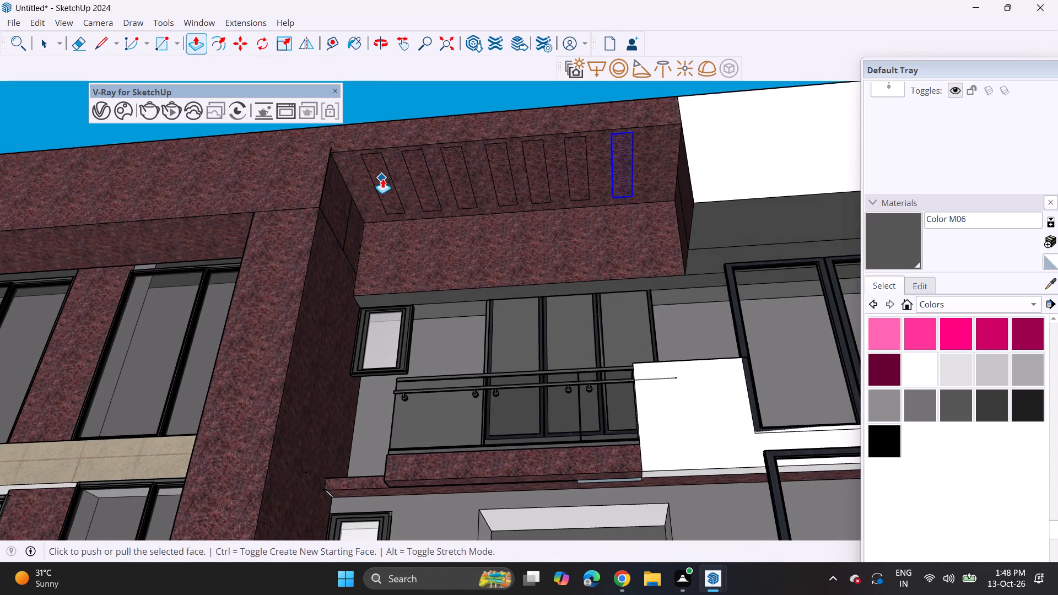
key(Escape)
click(384, 189)
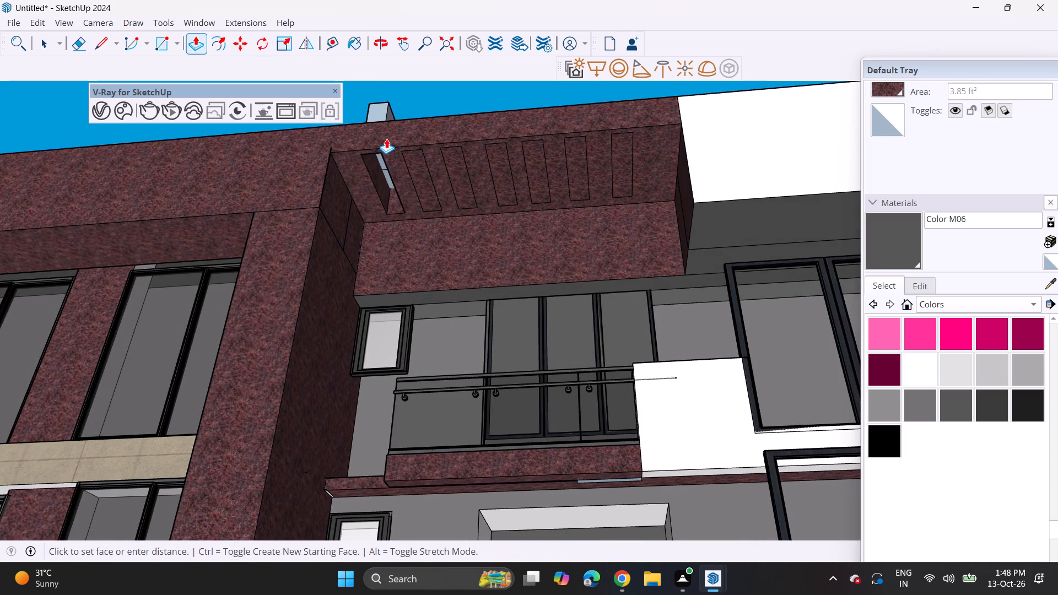
click(386, 123)
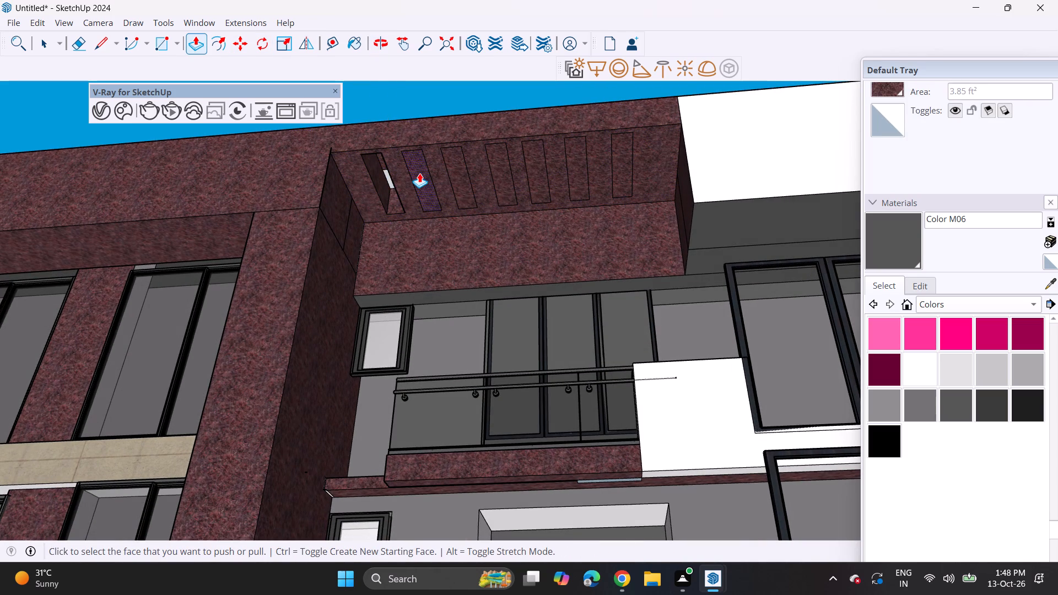
double_click(419, 173)
double_click(463, 182)
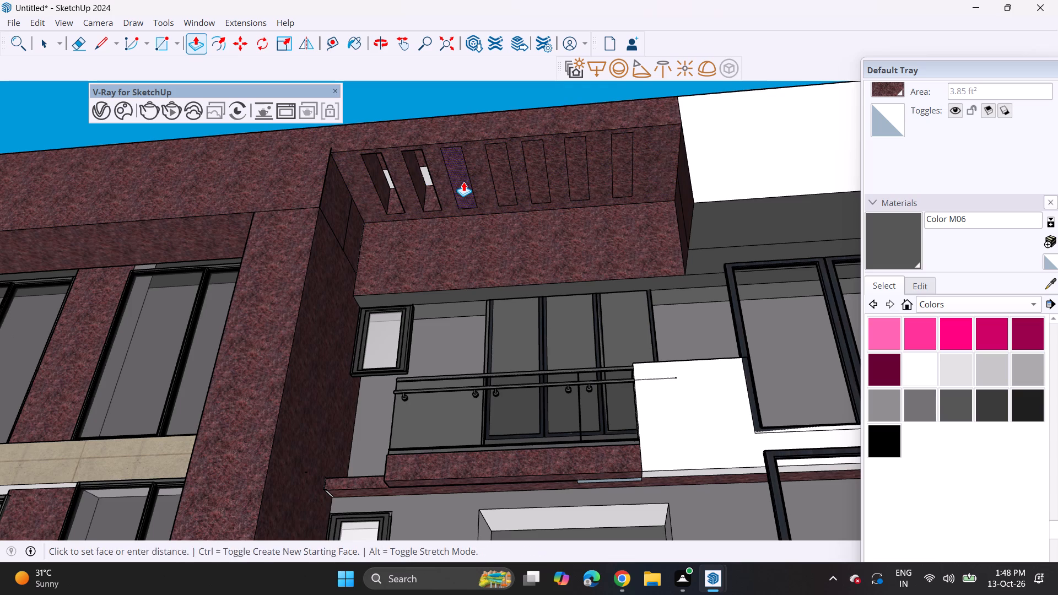
double_click(508, 185)
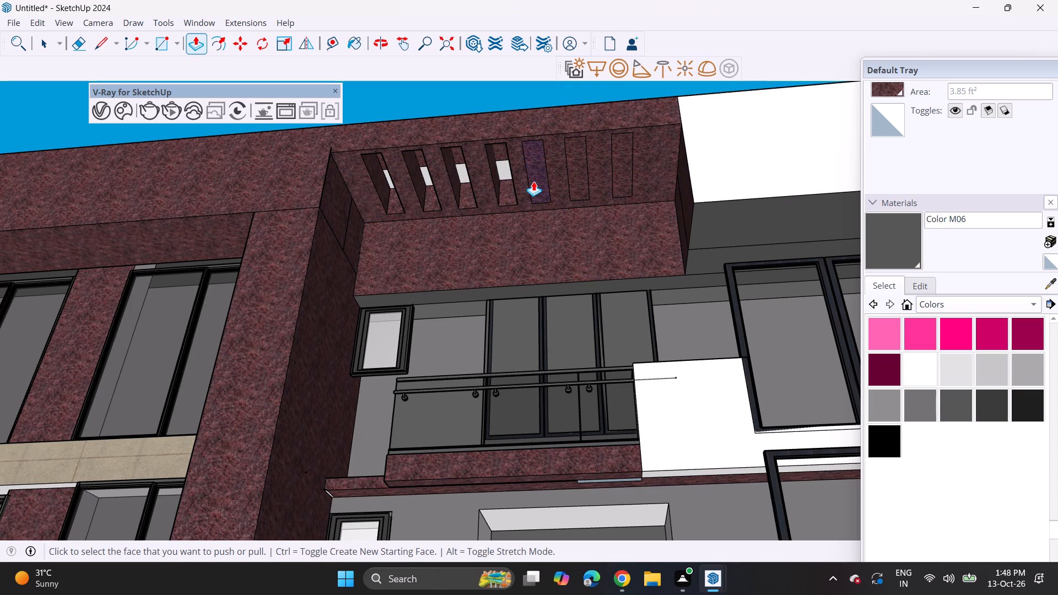
click(533, 181)
click(533, 181)
click(578, 178)
click(578, 178)
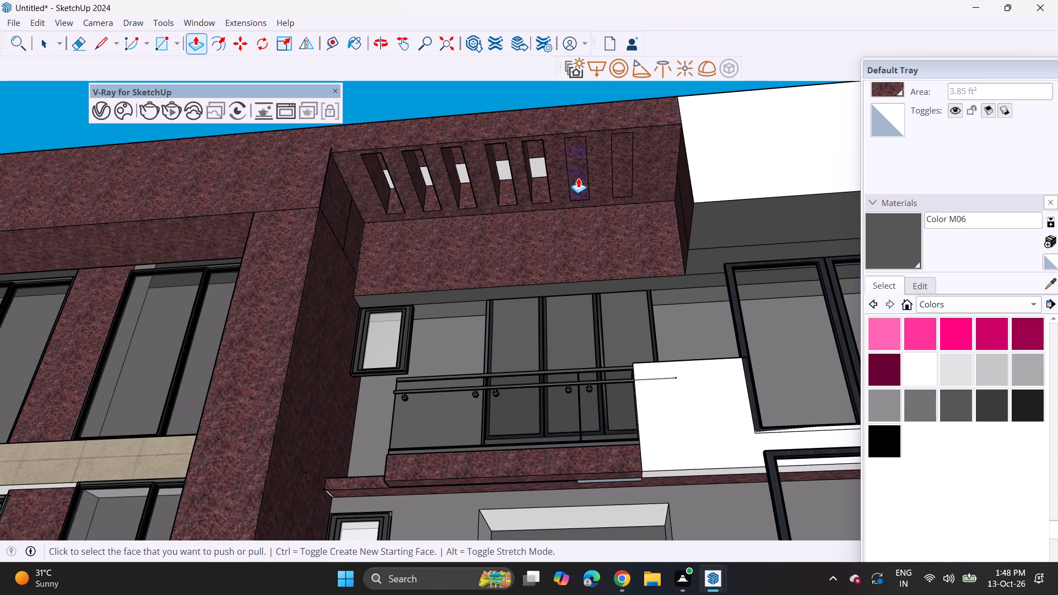
double_click(624, 173)
Examine the slotted roof overhang and the tower's front facade from several angles and distances.
middle_drag(570, 120, 589, 348)
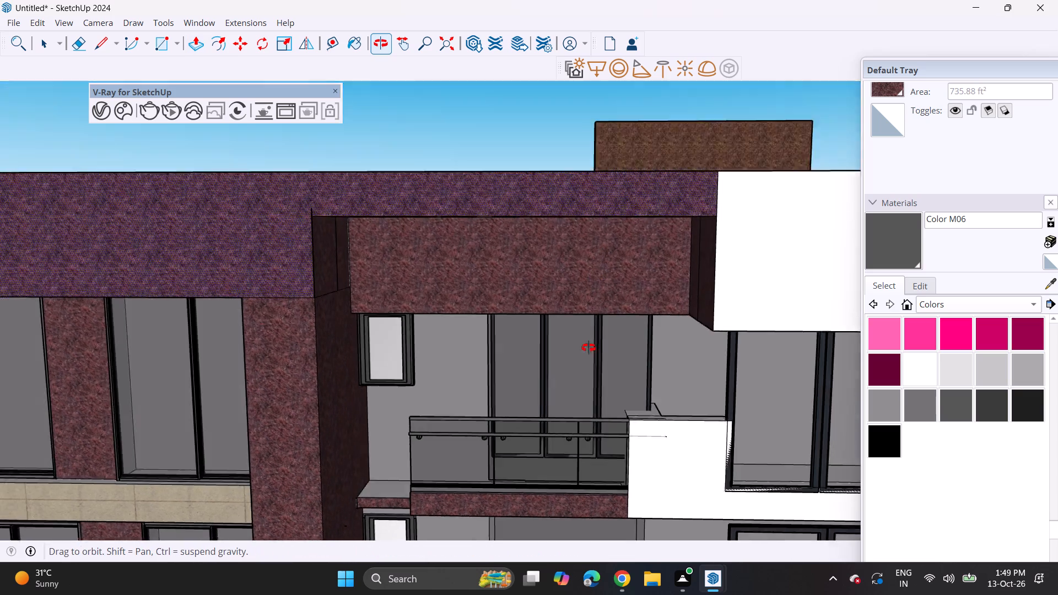
middle_drag(589, 348, 563, 468)
middle_drag(583, 293, 573, 80)
middle_drag(568, 232, 525, 20)
middle_drag(523, 153, 624, 134)
scroll(505, 190, down, 8)
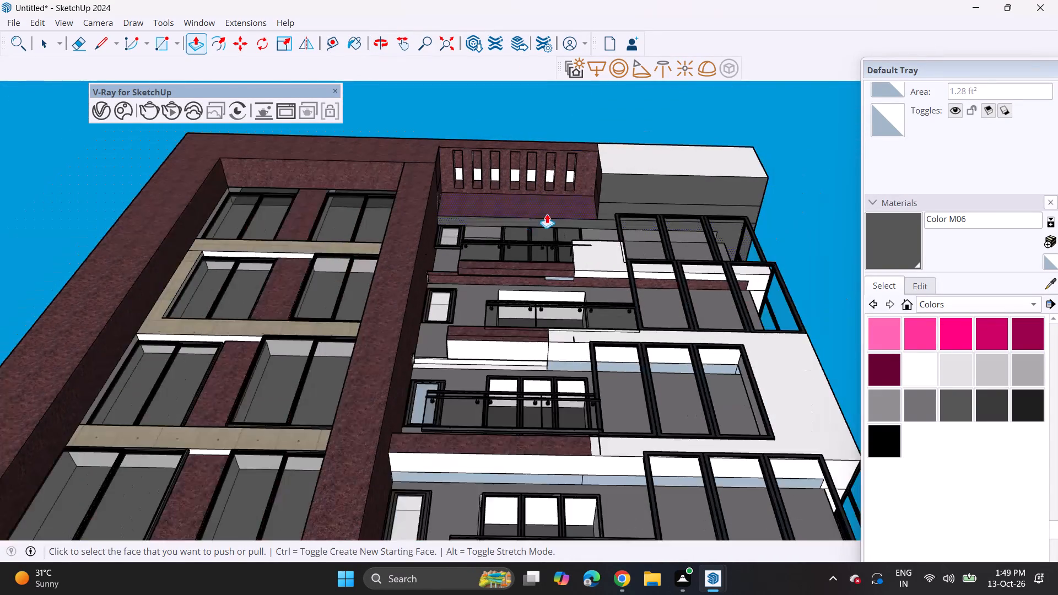
scroll(547, 214, down, 2)
middle_drag(555, 255, 410, 291)
scroll(404, 302, down, 3)
middle_drag(485, 280, 482, 345)
scroll(478, 334, down, 5)
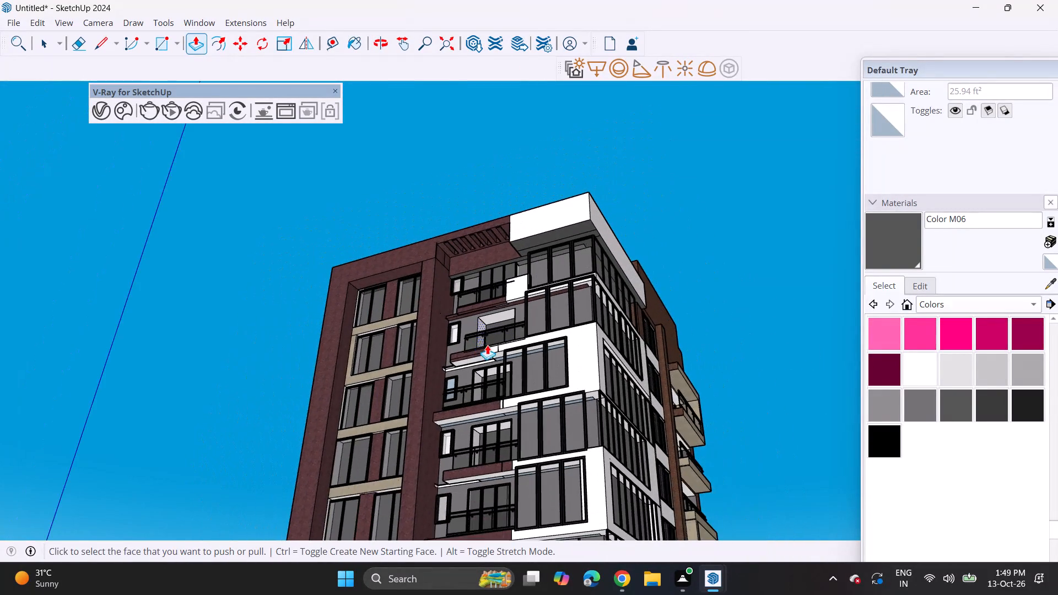
shift+middle_drag(491, 350, 432, 214)
scroll(425, 234, down, 2)
middle_drag(427, 237, 443, 330)
middle_drag(440, 313, 421, 241)
shift+middle_drag(385, 168, 500, 365)
Erase leftover edge segments on the brown inner side wall beneath the slotted overhang.
scroll(471, 251, up, 7)
middle_drag(499, 303, 451, 272)
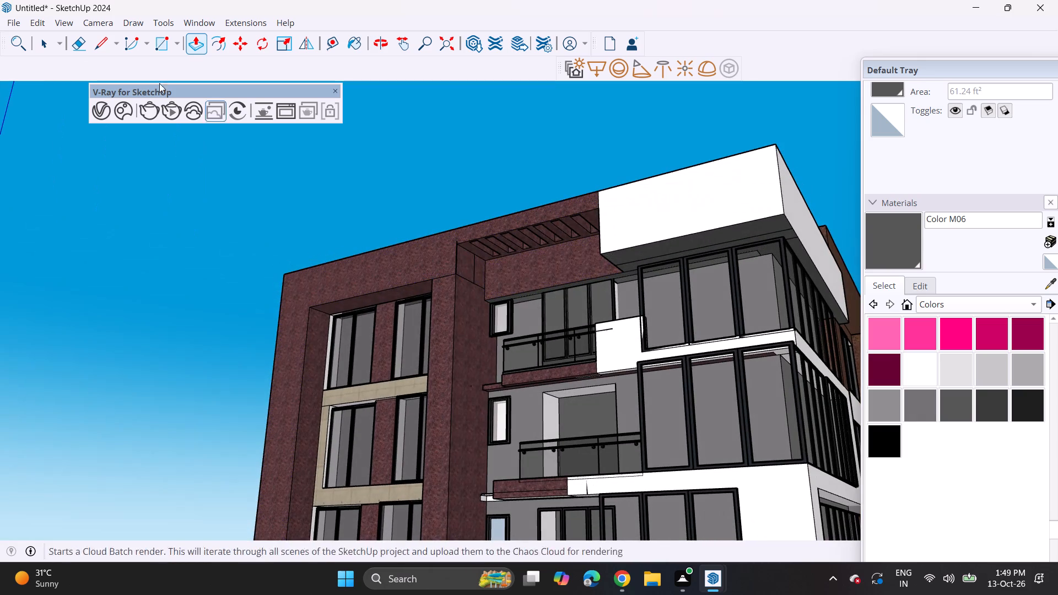
click(82, 39)
drag(447, 263, 450, 291)
drag(472, 266, 470, 288)
drag(478, 276, 476, 284)
drag(473, 288, 472, 293)
drag(470, 281, 468, 290)
click(466, 281)
scroll(472, 276, up, 3)
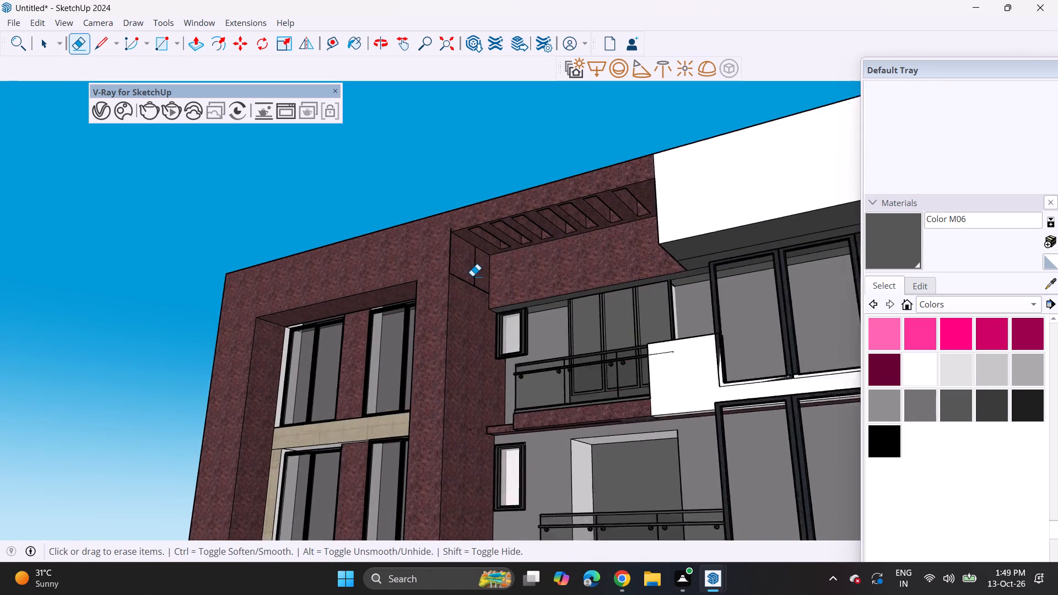
scroll(472, 276, up, 12)
drag(492, 285, 489, 305)
drag(487, 313, 485, 327)
drag(483, 267, 476, 269)
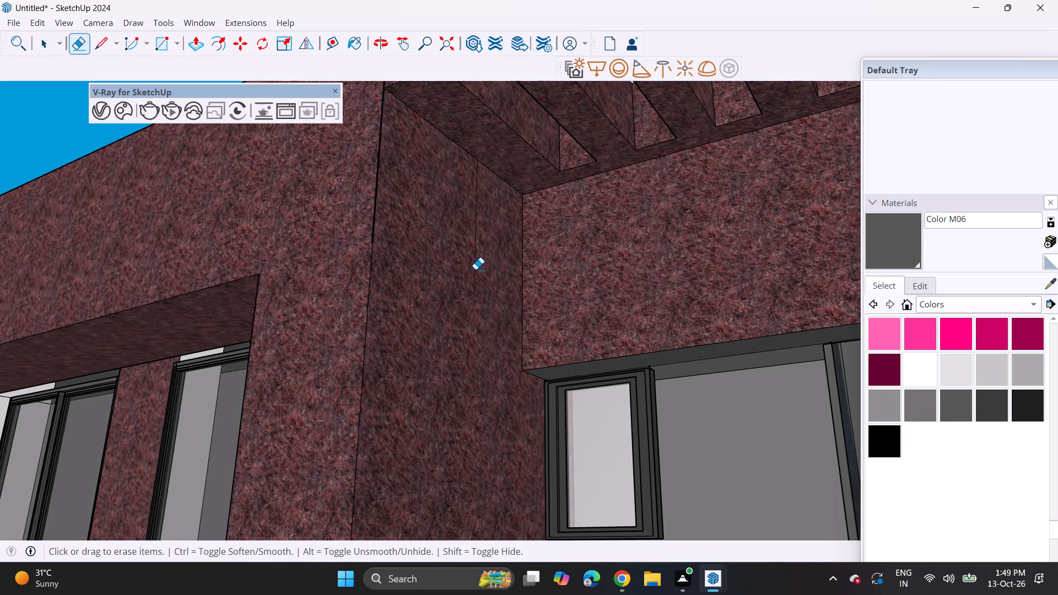
drag(476, 269, 464, 274)
drag(478, 250, 471, 270)
Try Push/Pull on the brown inner side wall to level the outlined patch beneath the slotted overhang.
scroll(413, 266, down, 18)
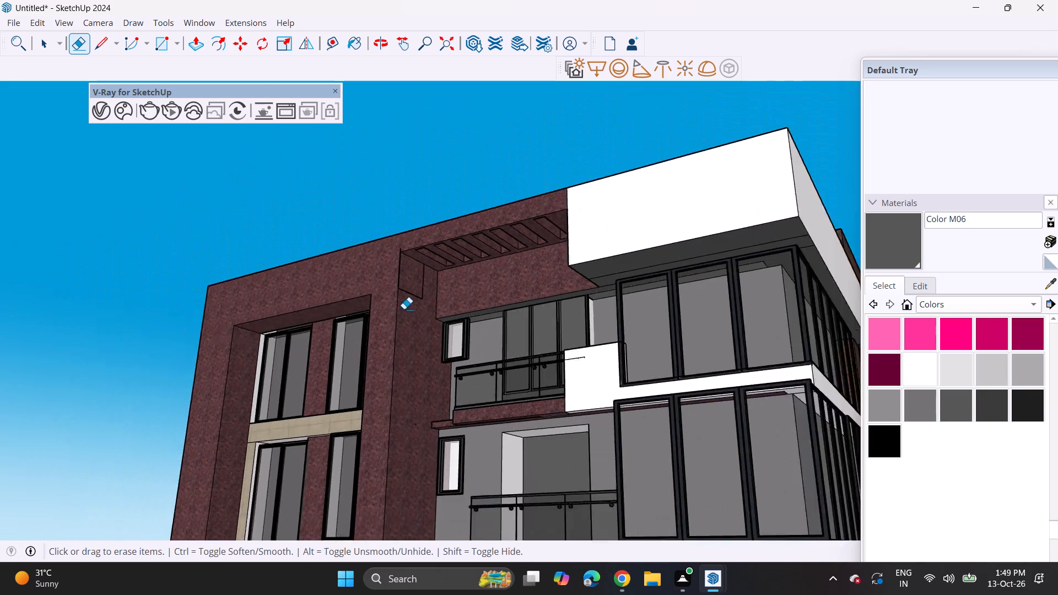
scroll(407, 299, up, 12)
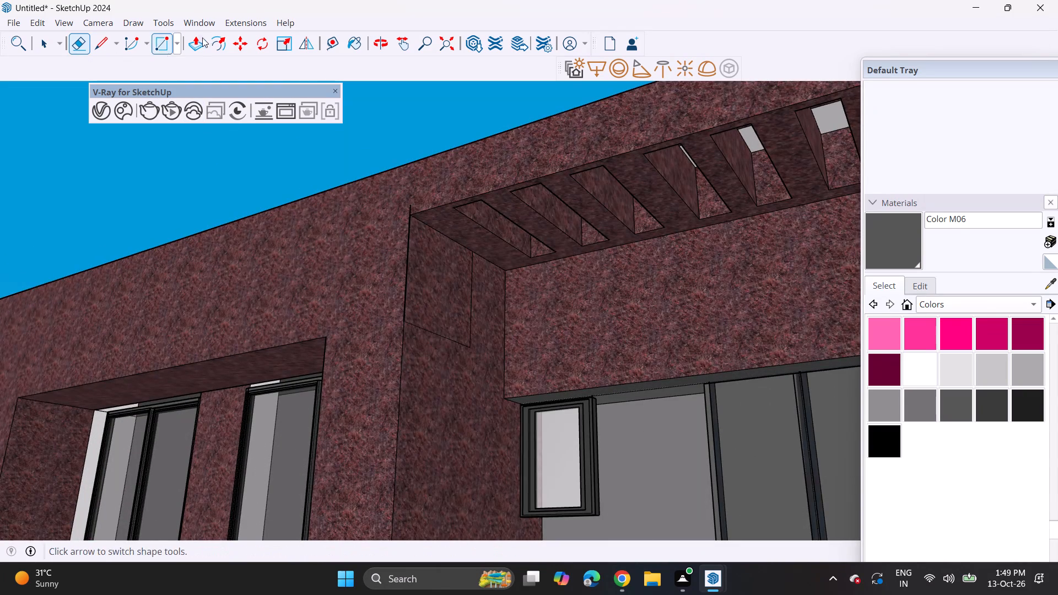
click(203, 39)
click(447, 299)
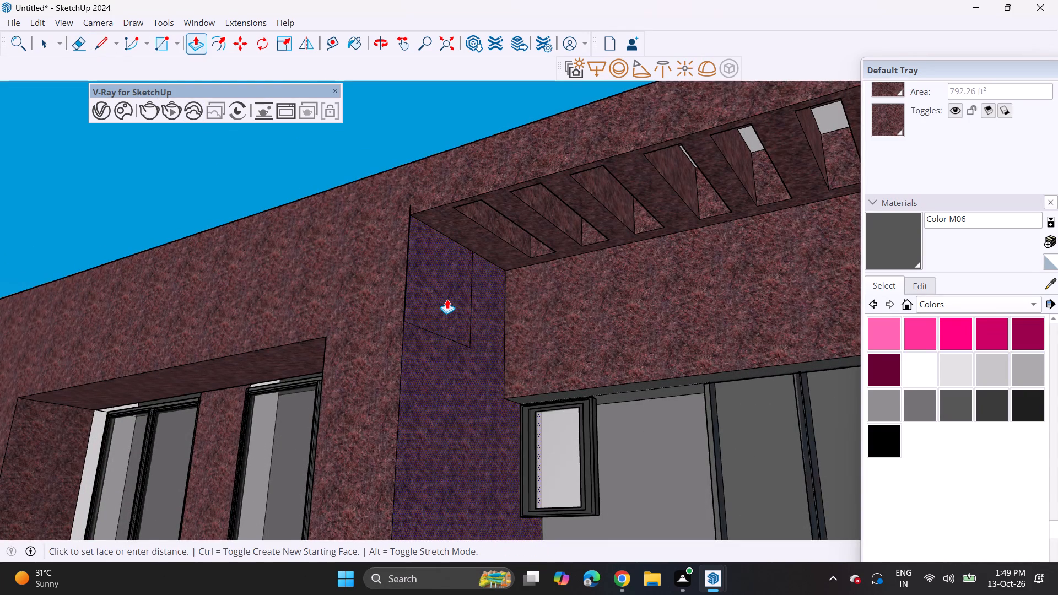
click(452, 299)
scroll(385, 334, down, 16)
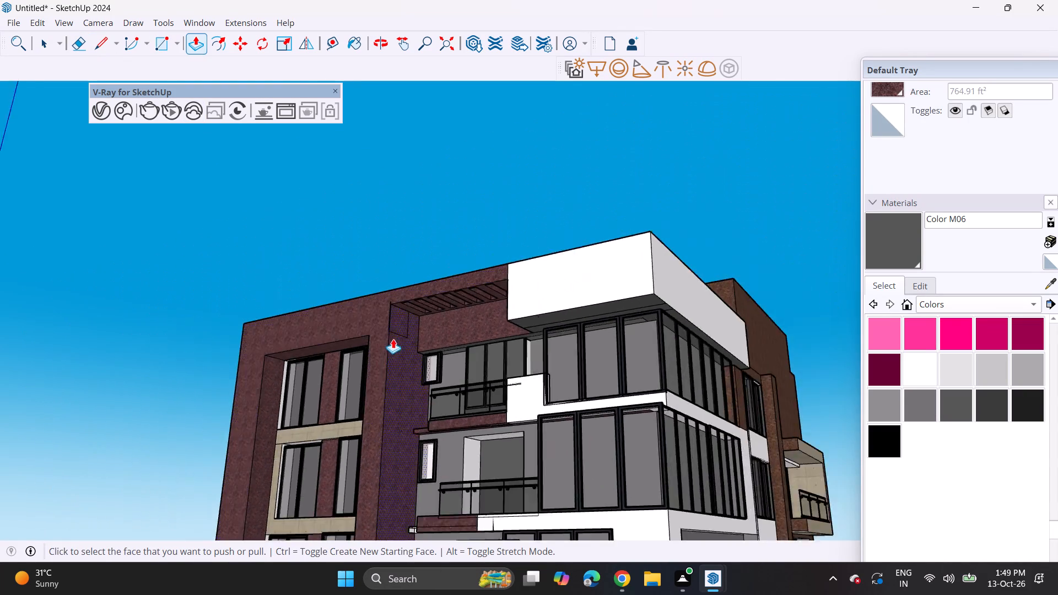
Examine the whole tower and its ground slab from several angles and distances.
scroll(393, 339, down, 7)
key(space)
click(536, 231)
scroll(508, 283, down, 3)
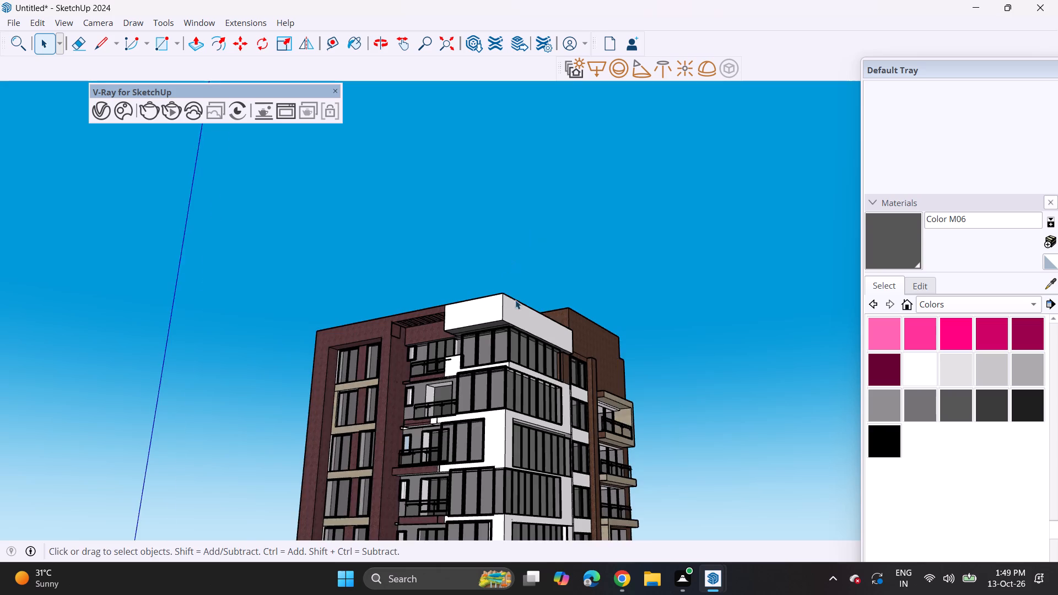
shift+middle_drag(498, 417, 495, 242)
scroll(490, 272, down, 6)
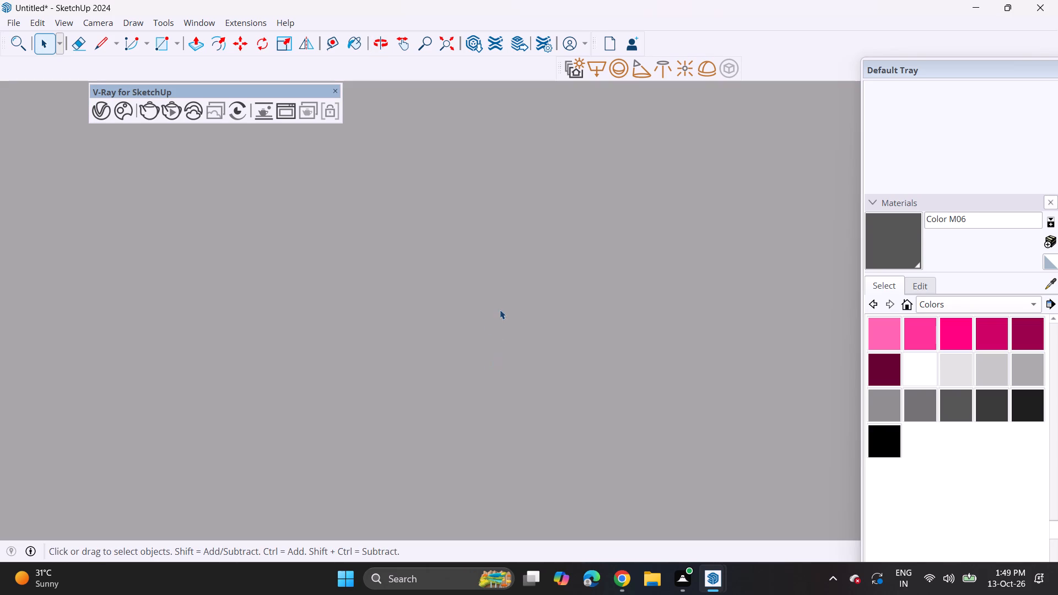
scroll(500, 300, up, 20)
scroll(500, 300, up, 18)
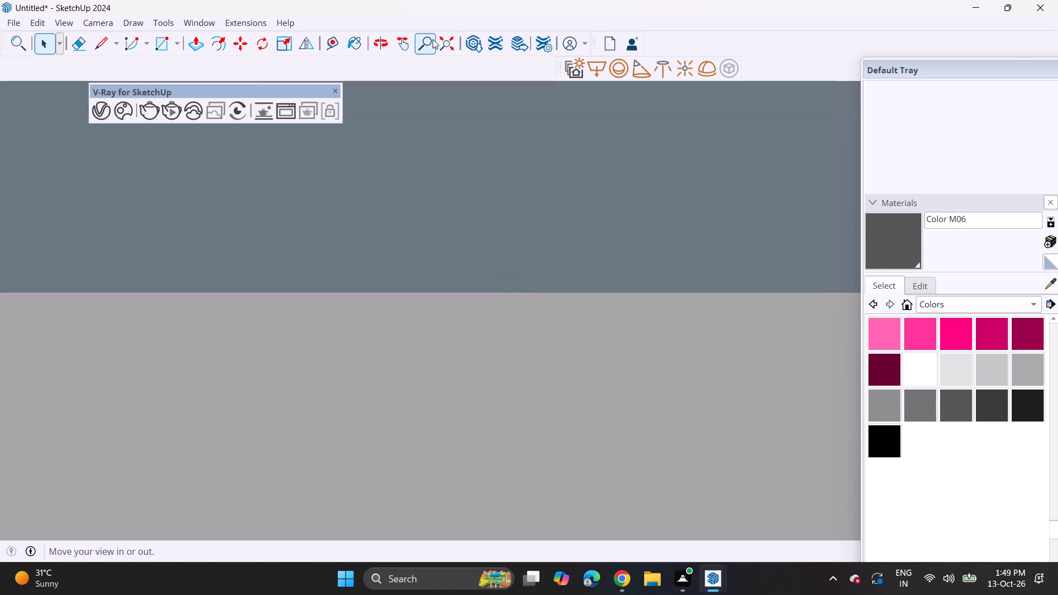
click(450, 39)
middle_drag(526, 272, 503, 371)
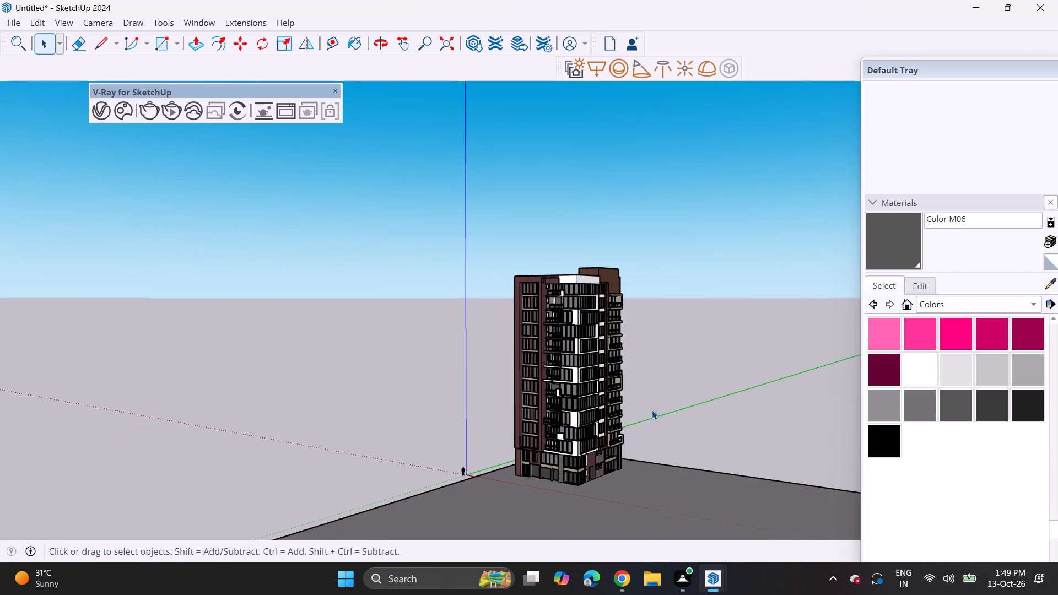
shift+middle_drag(646, 410, 578, 349)
scroll(576, 413, up, 3)
scroll(546, 372, up, 2)
shift+middle_drag(546, 372, 616, 404)
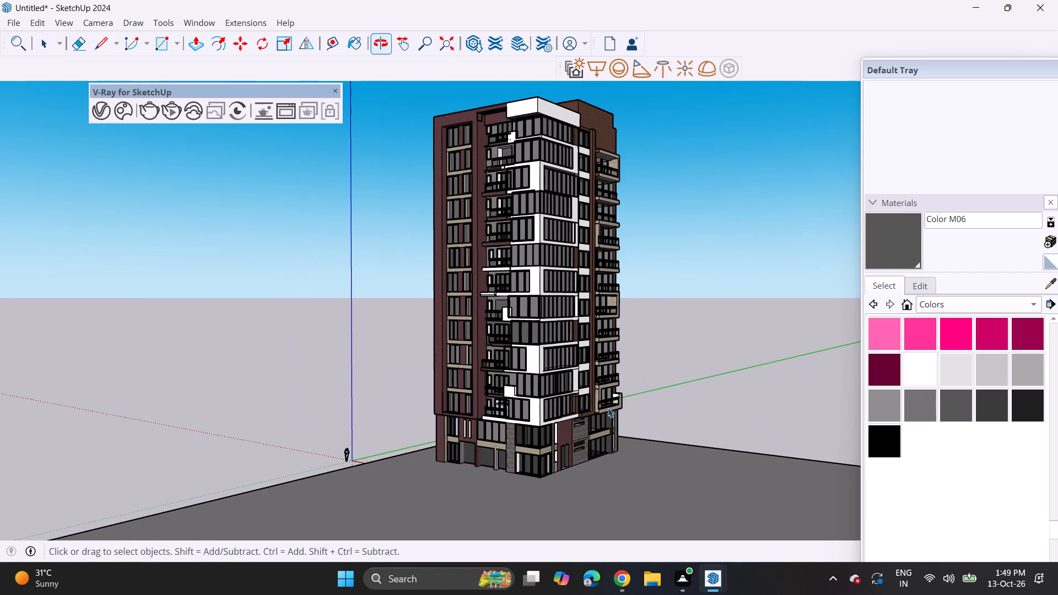
middle_click(606, 409)
scroll(606, 409, up, 1)
middle_drag(599, 403, 604, 421)
scroll(586, 403, down, 3)
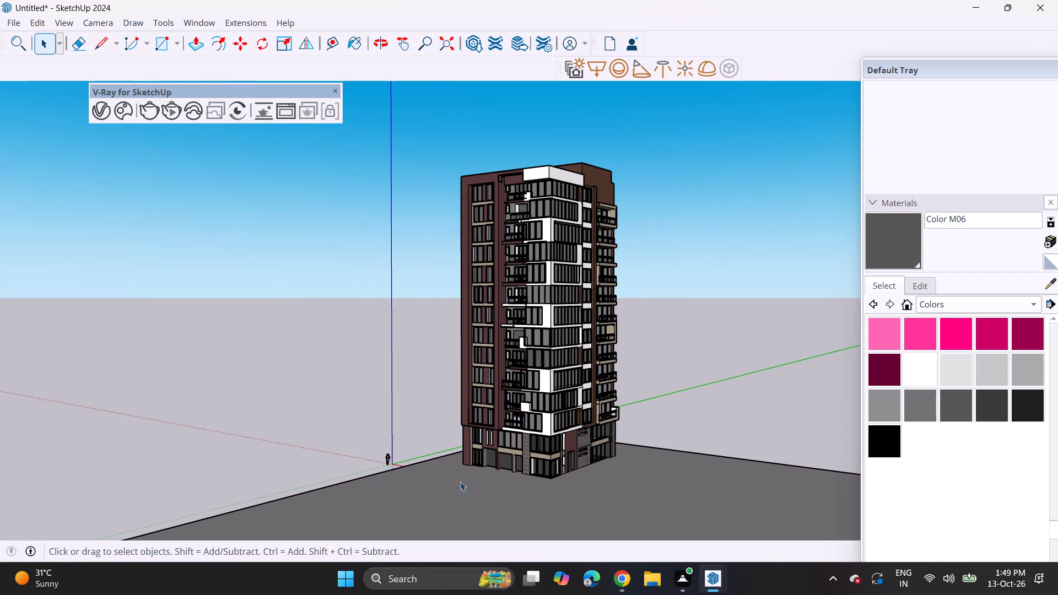
middle_drag(427, 485, 766, 499)
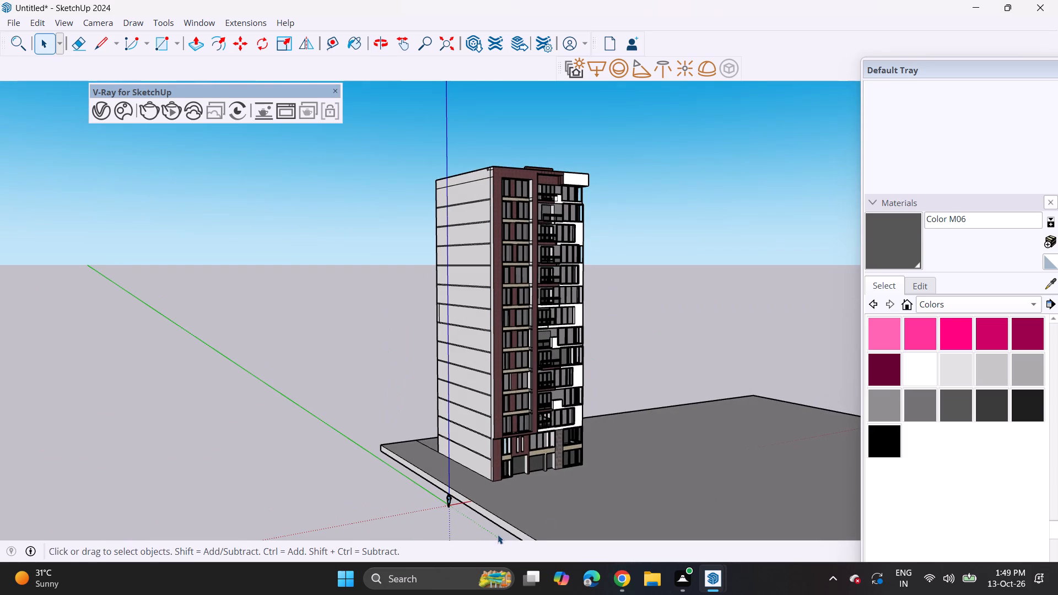
scroll(498, 522, up, 2)
scroll(487, 492, down, 11)
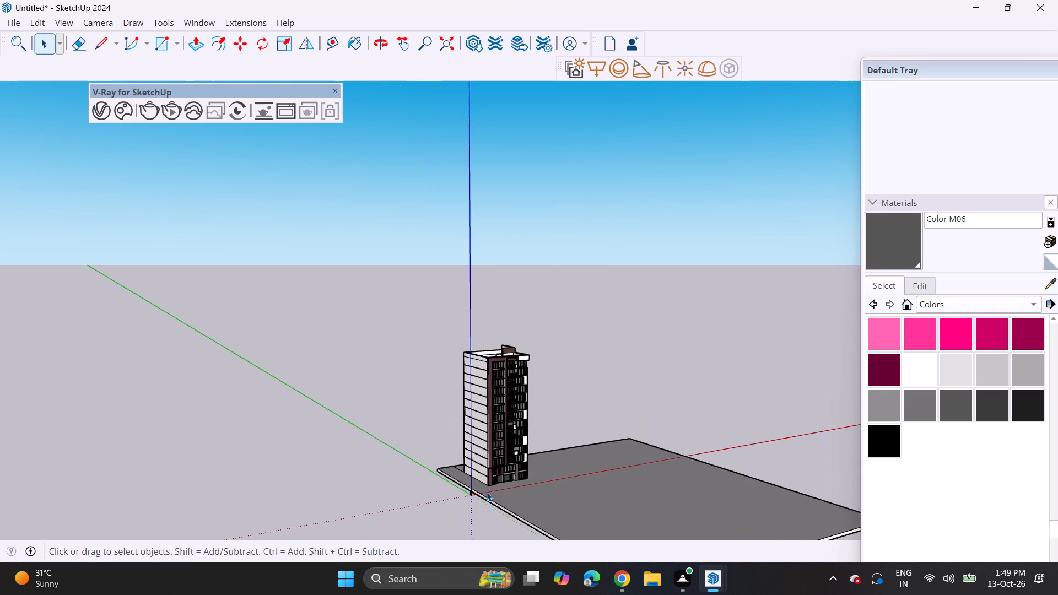
scroll(487, 492, down, 4)
middle_drag(590, 505, 303, 442)
middle_drag(515, 446, 474, 428)
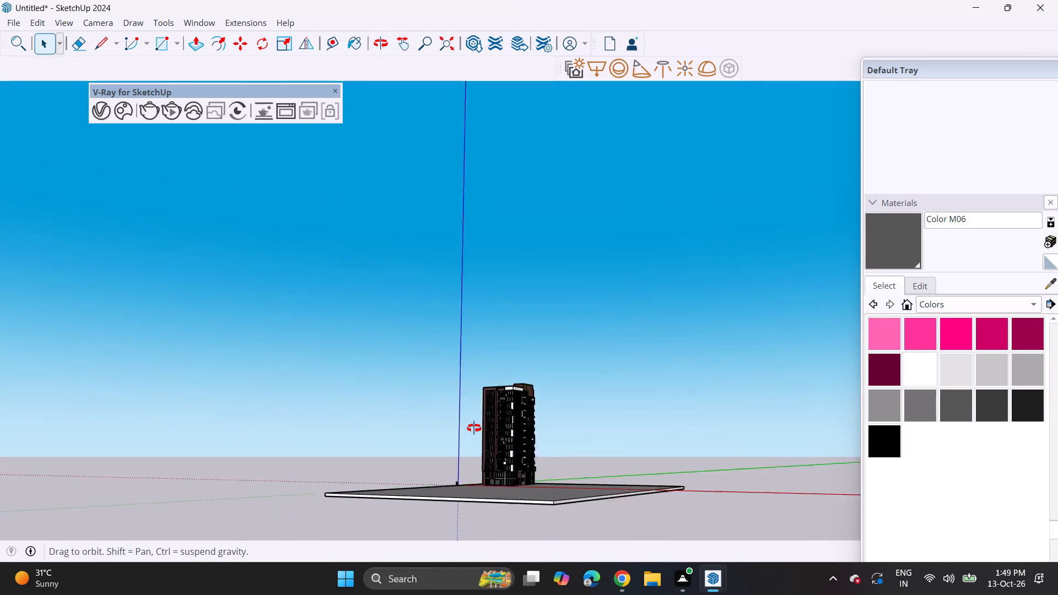
middle_drag(474, 428, 457, 420)
scroll(506, 432, up, 9)
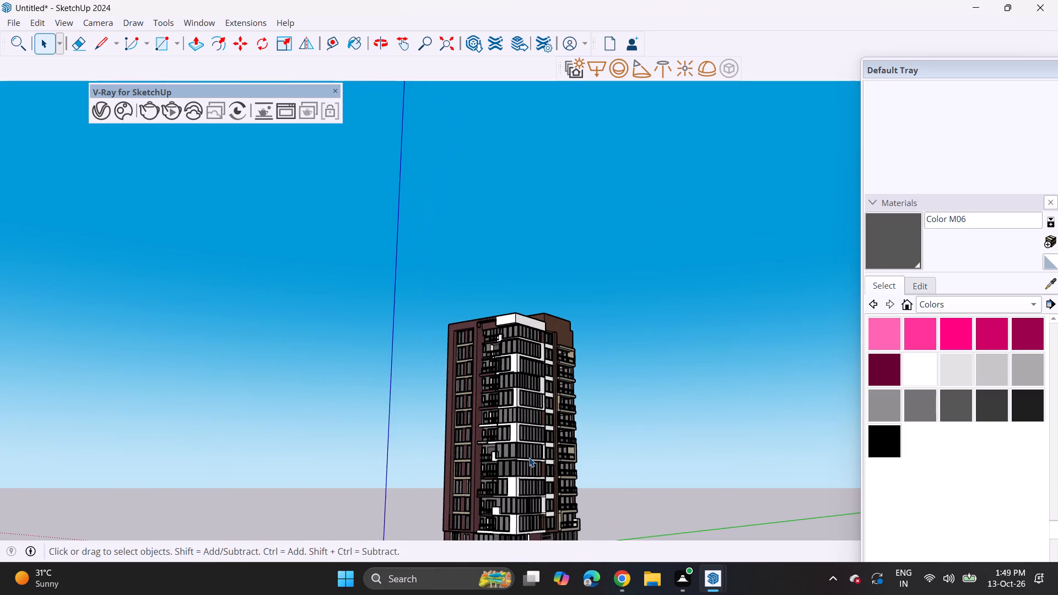
middle_drag(529, 457, 505, 331)
shift+middle_drag(505, 324, 565, 505)
middle_drag(548, 405, 555, 439)
scroll(536, 429, down, 7)
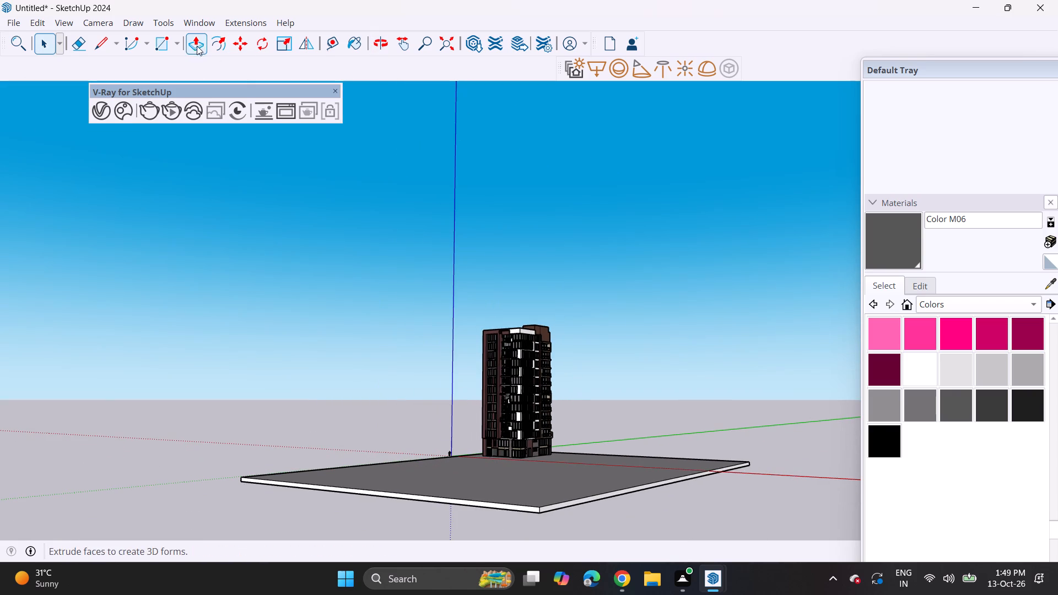
Push in two sides of the oversized ground slab to trim it close around the tower's base.
drag(193, 45, 199, 62)
click(186, 53)
click(362, 491)
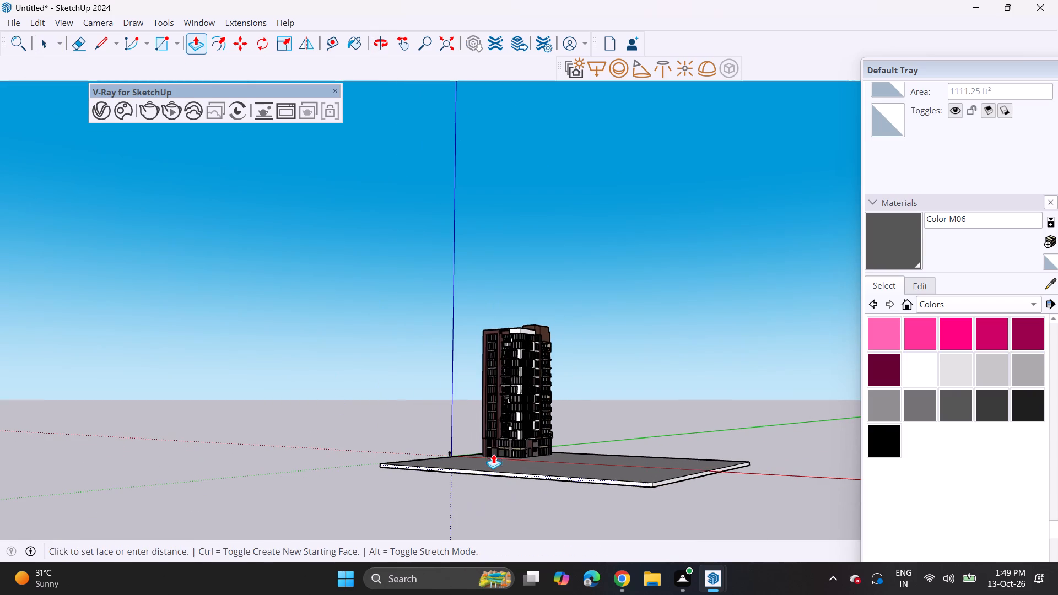
middle_click(493, 454)
middle_drag(490, 502, 482, 557)
scroll(553, 459, up, 3)
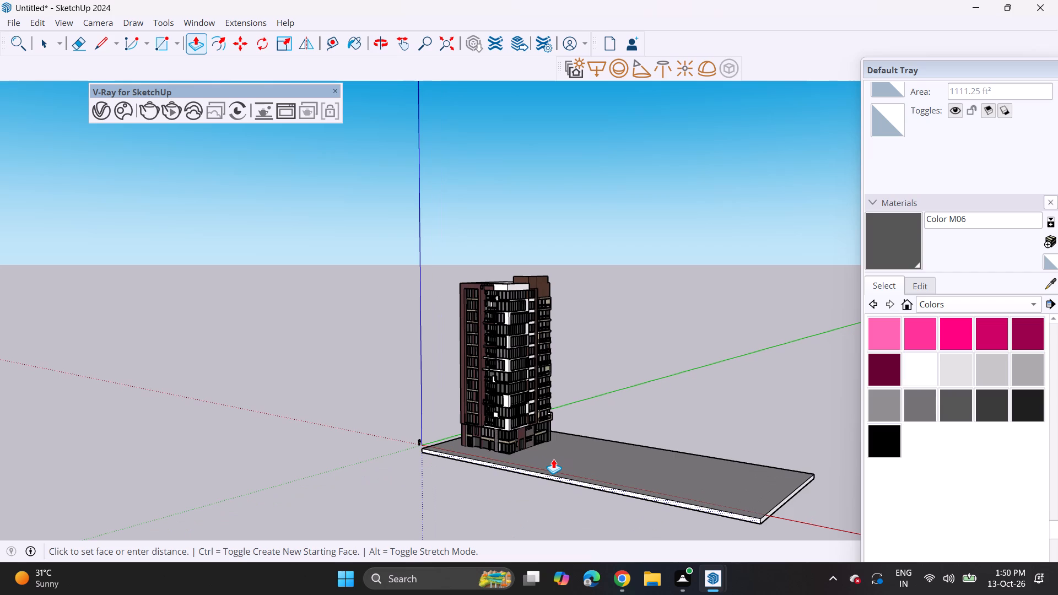
click(559, 453)
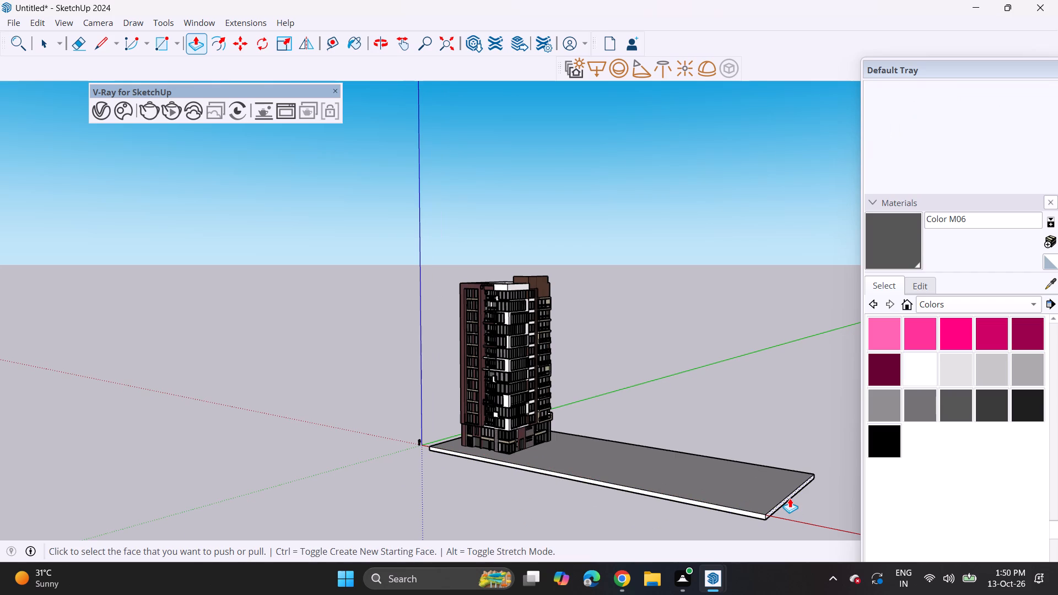
click(790, 498)
click(550, 464)
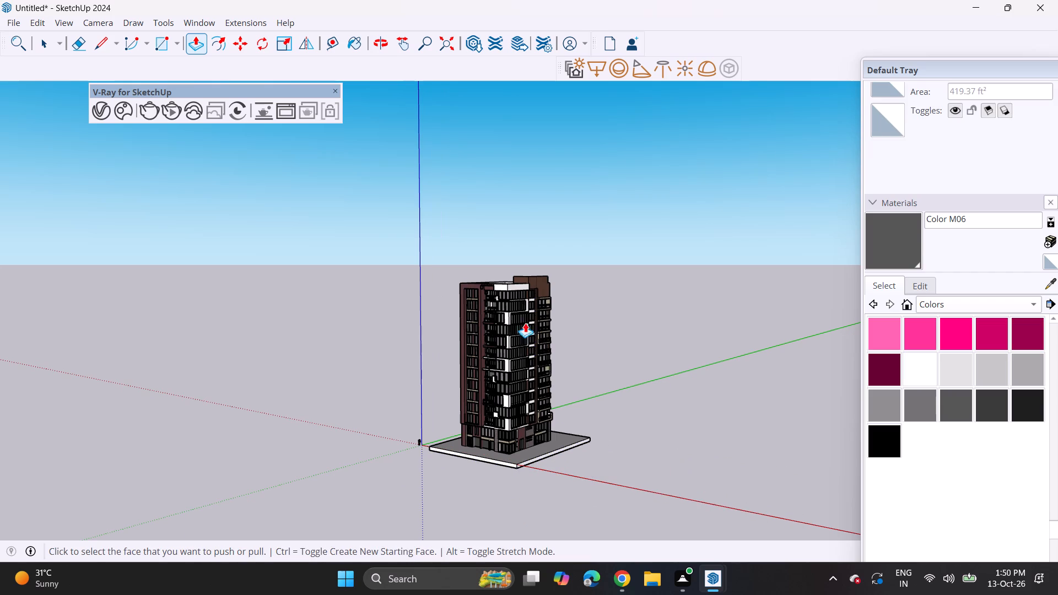
Copy the whole tower with its ground slab and scale figure, placing the copy's slab edge to edge beside the original.
key(space)
drag(357, 174, 631, 512)
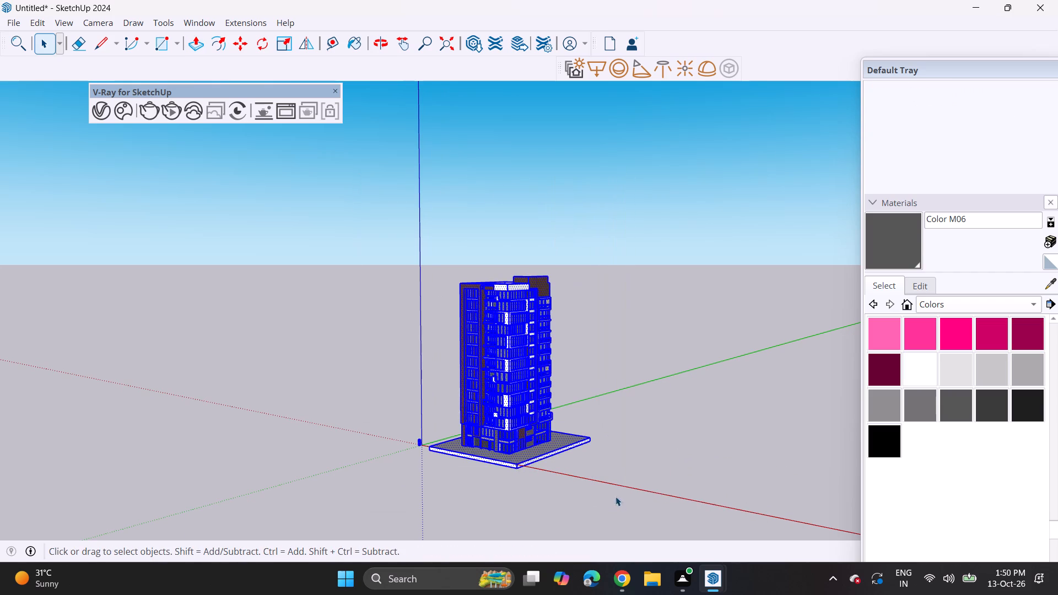
scroll(560, 430, up, 7)
key(m)
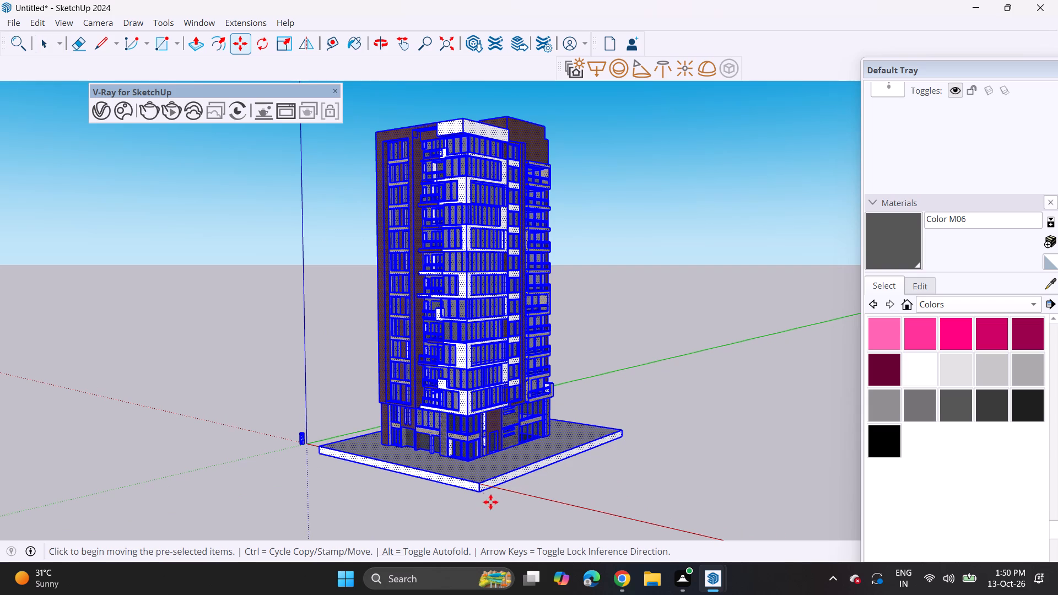
click(480, 491)
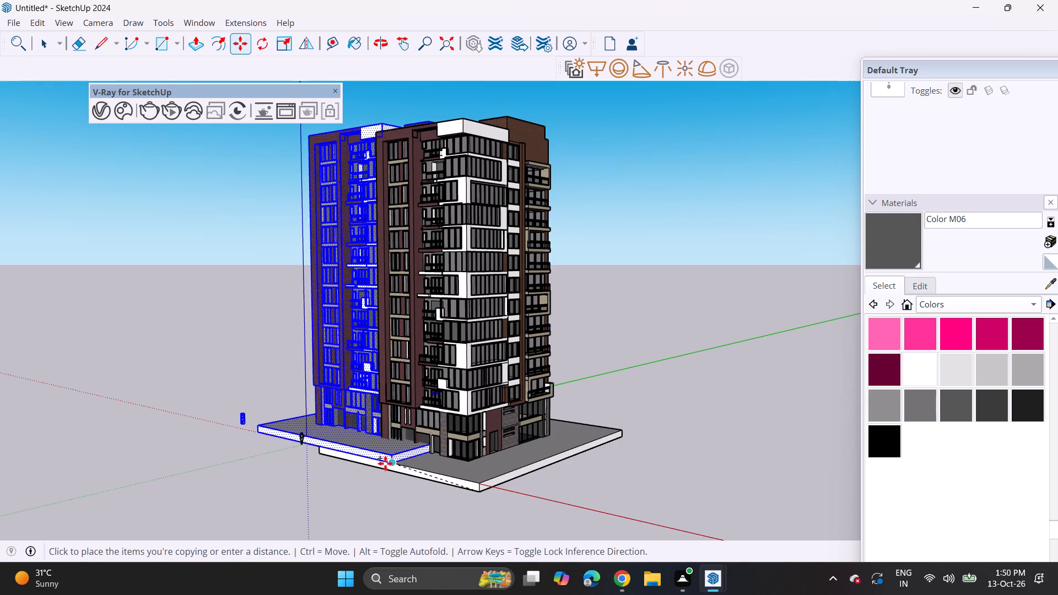
click(319, 459)
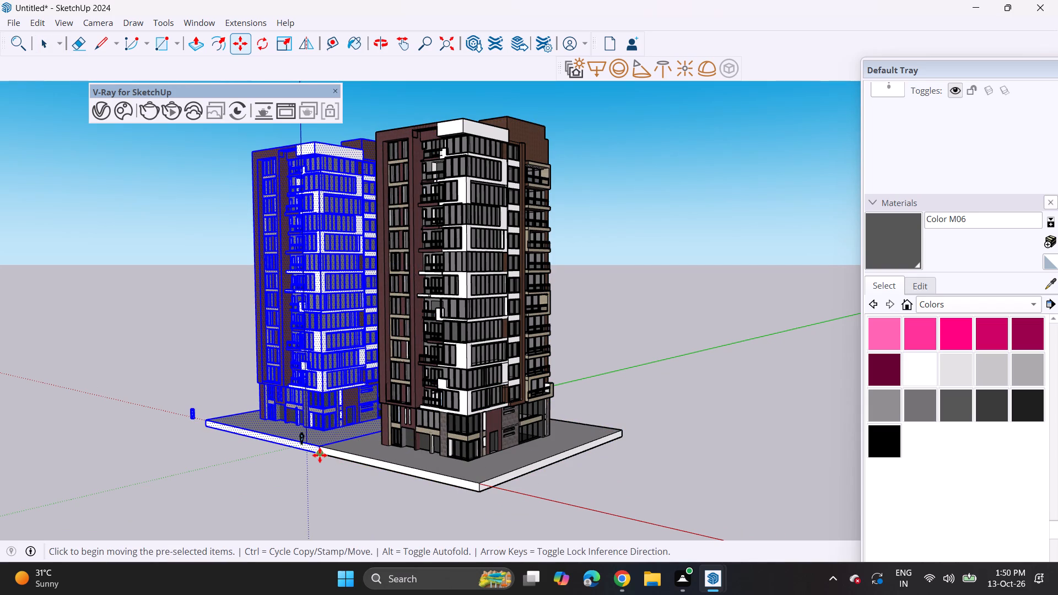
Copy the tower and slab twice more, joining slab corners to complete a two-by-two block of four towers.
click(320, 455)
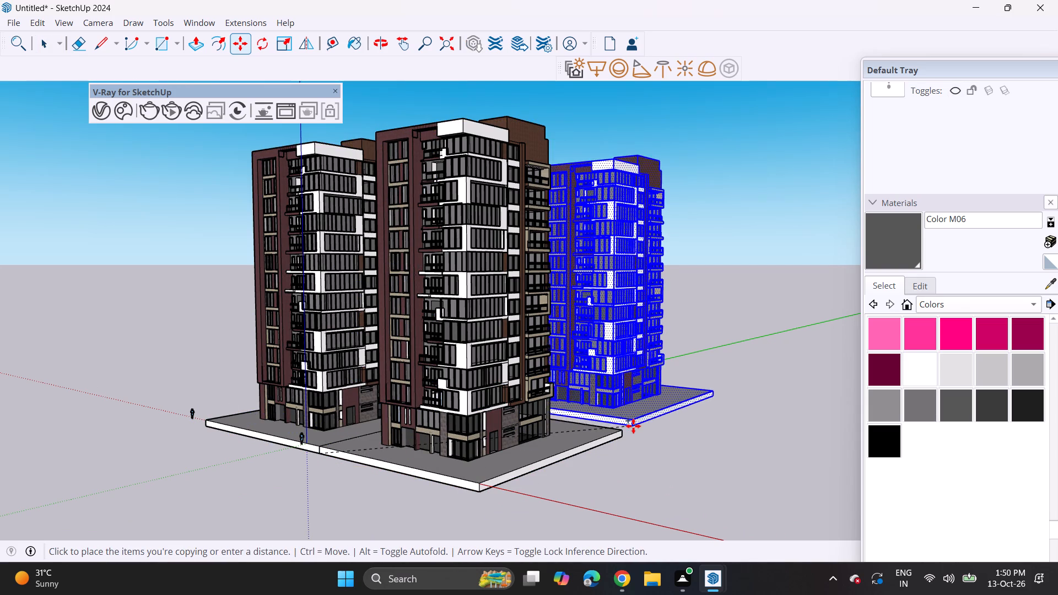
click(624, 439)
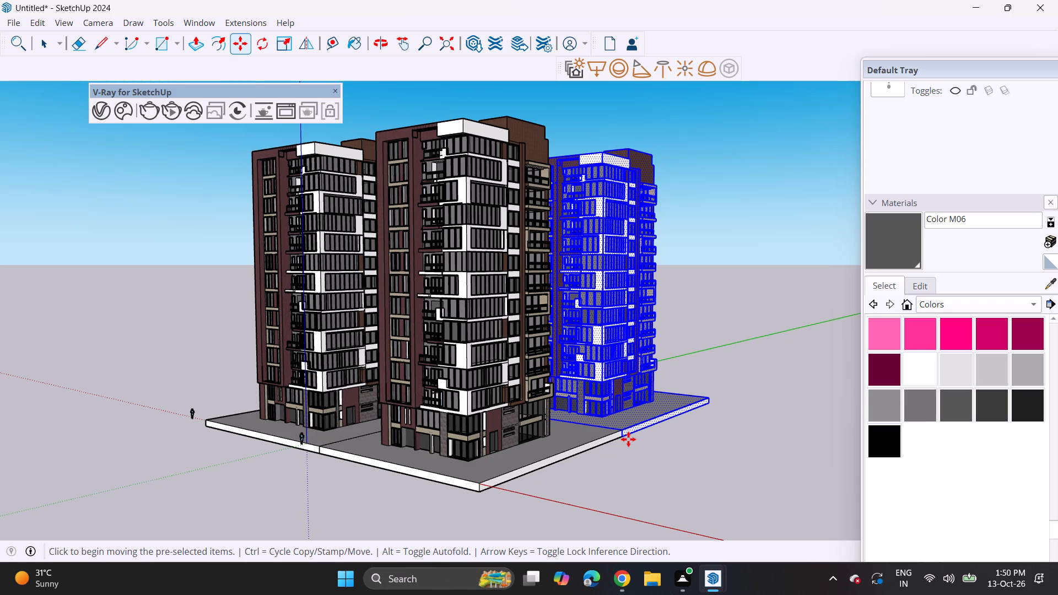
click(628, 439)
middle_drag(625, 393, 310, 478)
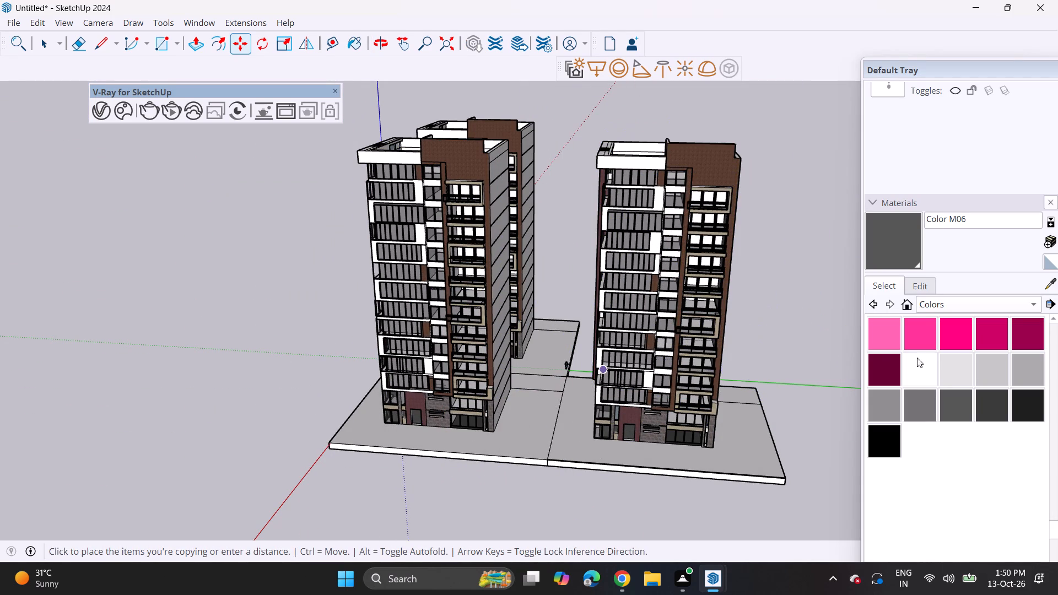
middle_drag(881, 361, 638, 364)
middle_drag(633, 365, 178, 343)
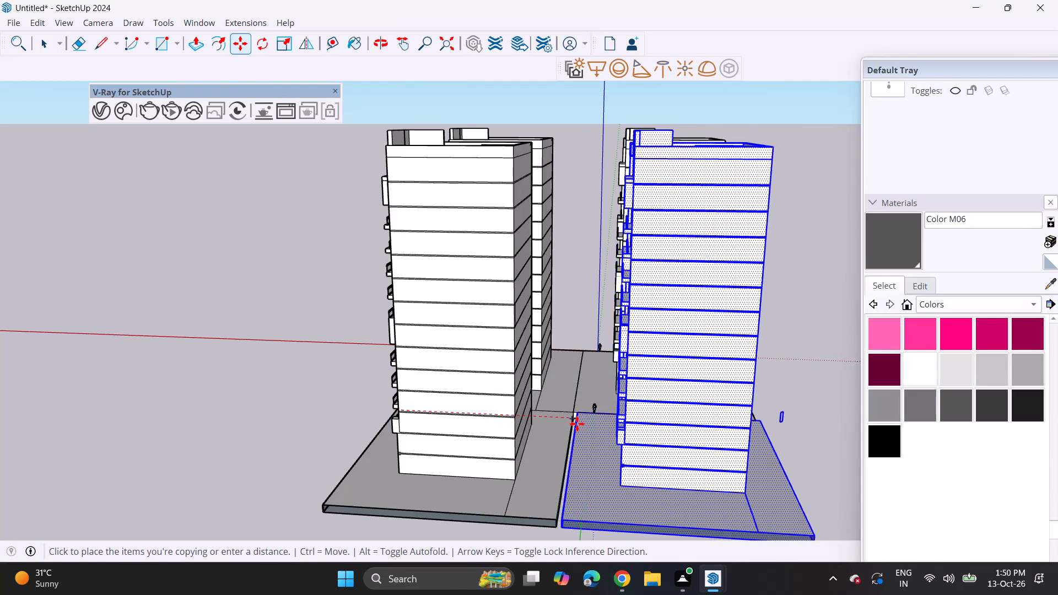
click(577, 424)
Examine the four-tower arrangement from the front corner and around its sides, at varying distances.
middle_drag(436, 388, 701, 392)
middle_drag(456, 369, 832, 376)
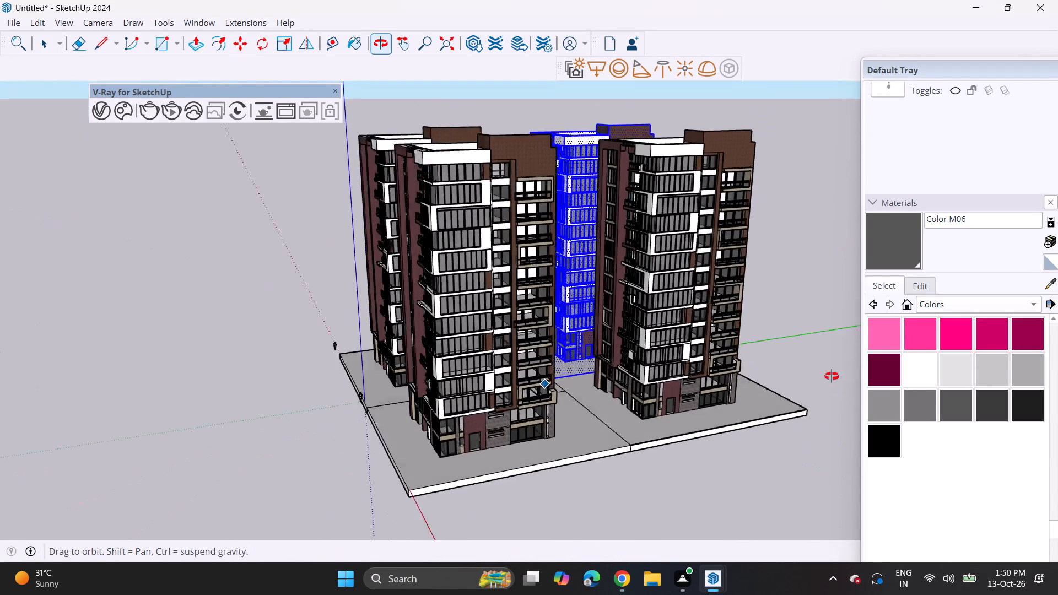
middle_drag(832, 376, 842, 369)
middle_drag(494, 366, 635, 329)
scroll(603, 340, up, 5)
middle_click(603, 340)
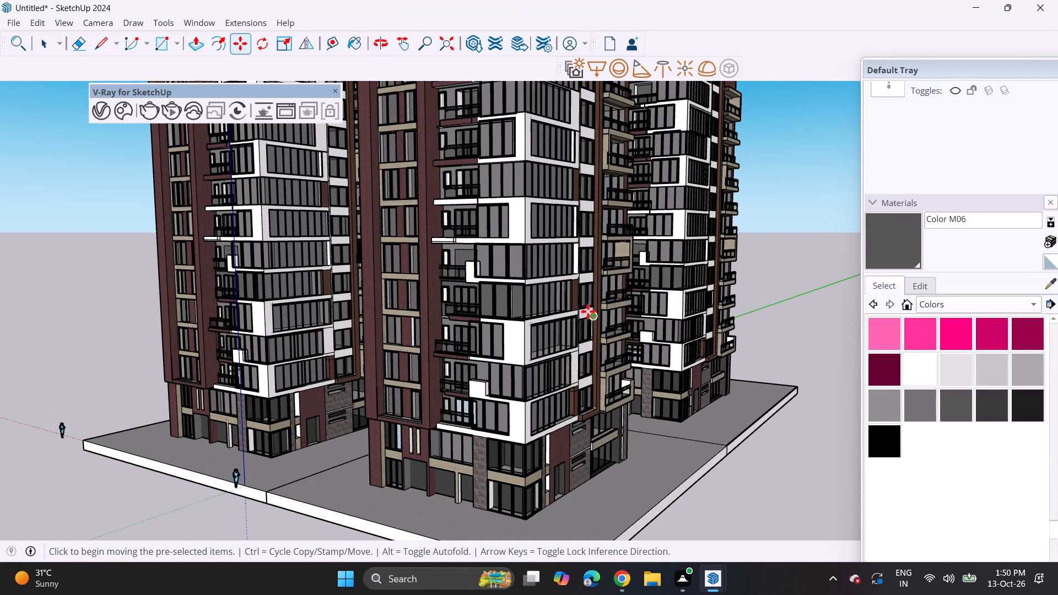
scroll(606, 353, down, 10)
middle_drag(609, 452, 585, 431)
scroll(498, 442, up, 3)
scroll(456, 415, up, 2)
Erase the seam lines between the adjoining ground slabs along the front and right-hand side of the block.
drag(78, 39, 88, 51)
drag(481, 408, 486, 418)
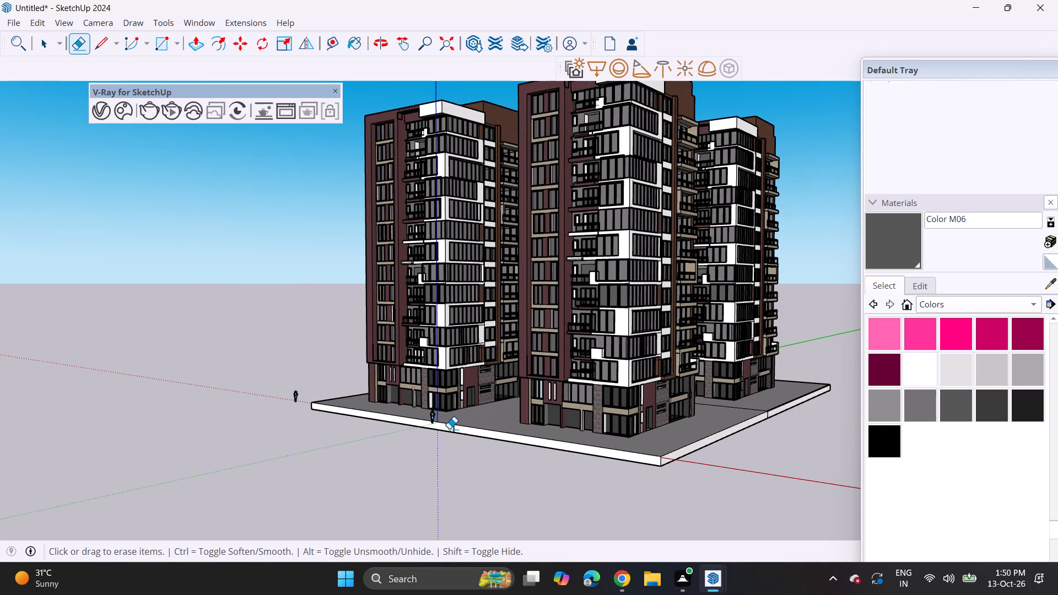
click(455, 430)
scroll(744, 405, up, 3)
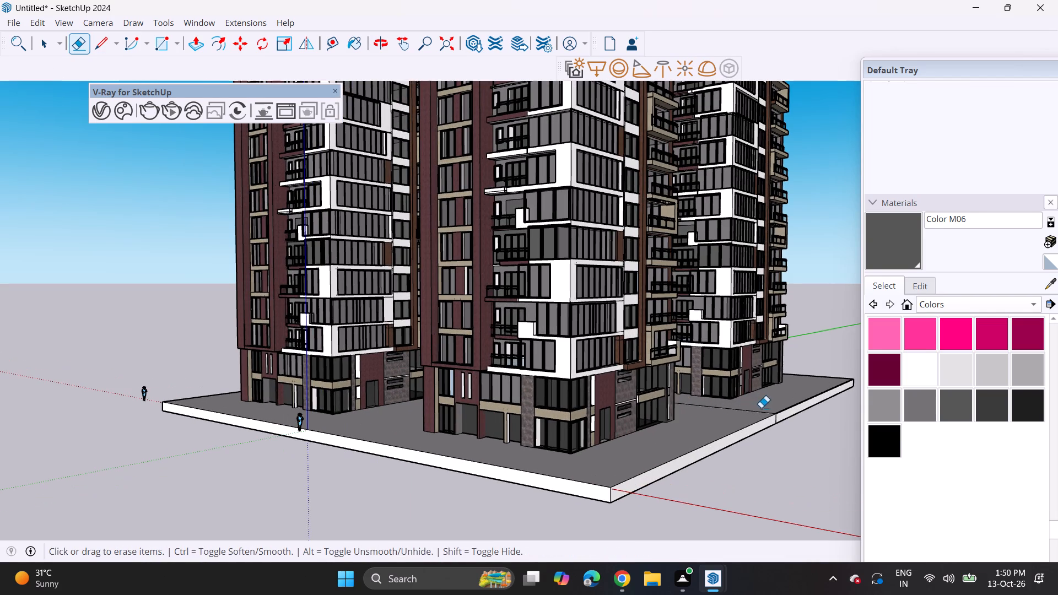
drag(761, 408, 751, 424)
scroll(364, 408, down, 1)
Delete the two human scale figures standing at the front edge and beside the corner of the ground slab.
key(space)
click(309, 420)
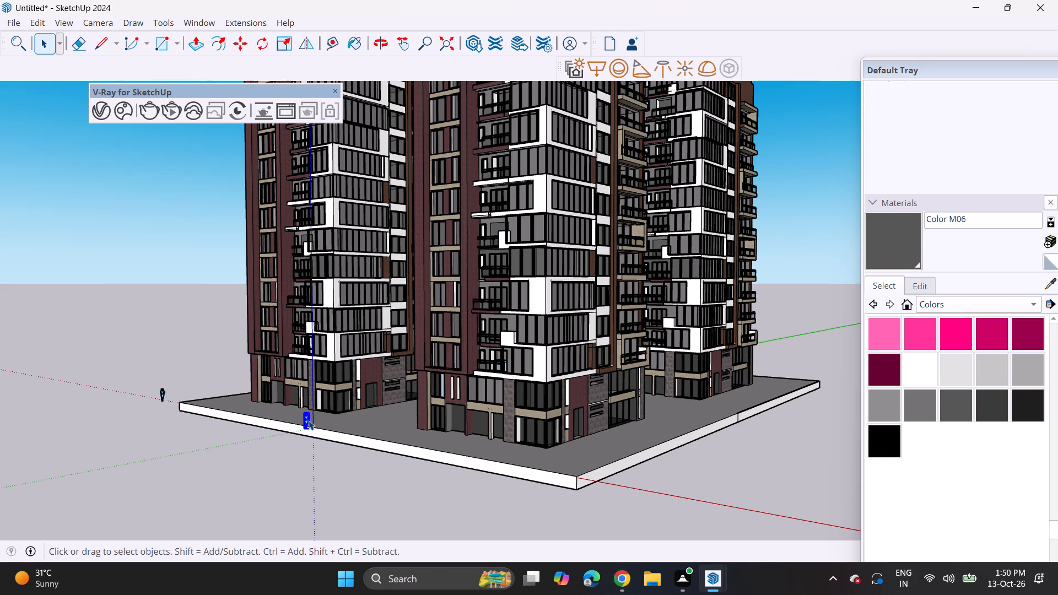
key(Delete)
click(158, 393)
key(Delete)
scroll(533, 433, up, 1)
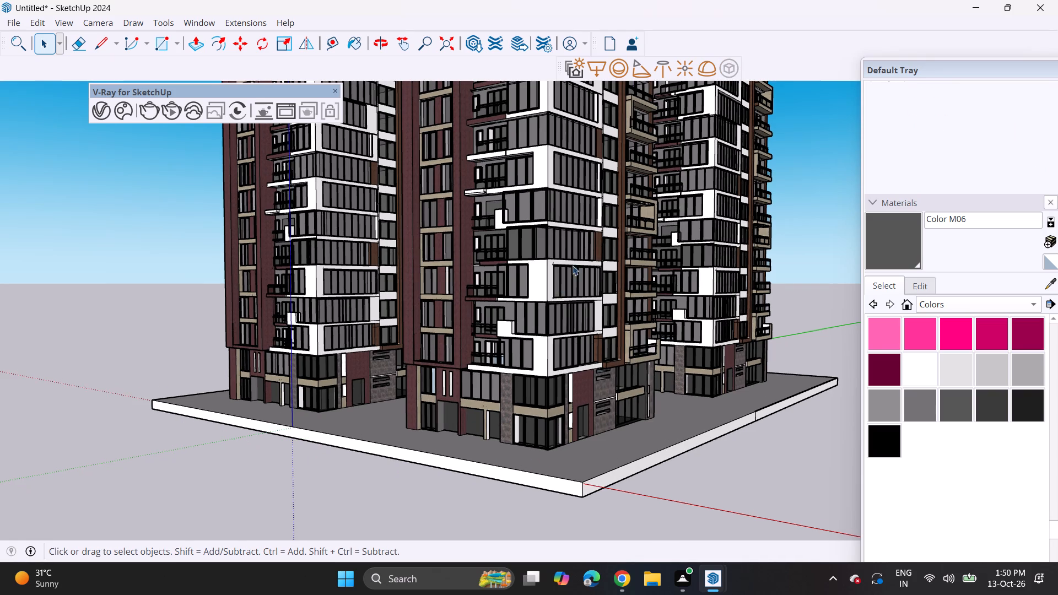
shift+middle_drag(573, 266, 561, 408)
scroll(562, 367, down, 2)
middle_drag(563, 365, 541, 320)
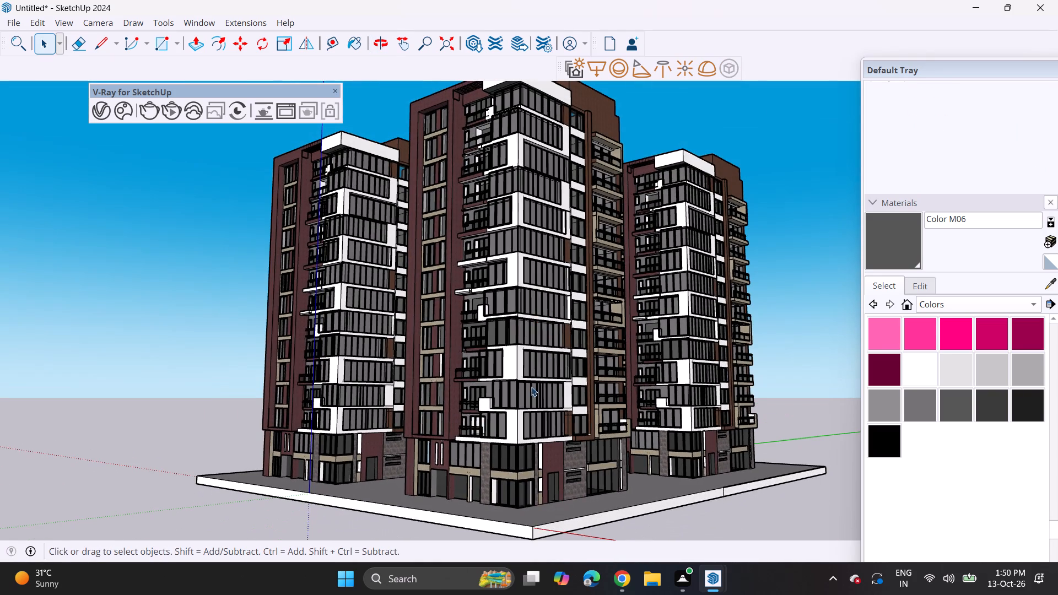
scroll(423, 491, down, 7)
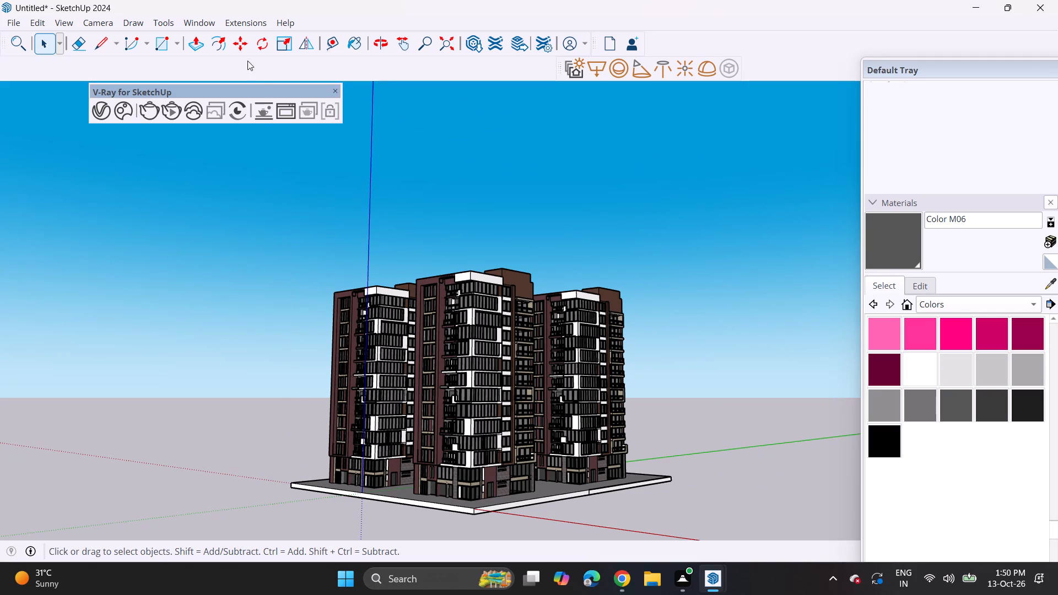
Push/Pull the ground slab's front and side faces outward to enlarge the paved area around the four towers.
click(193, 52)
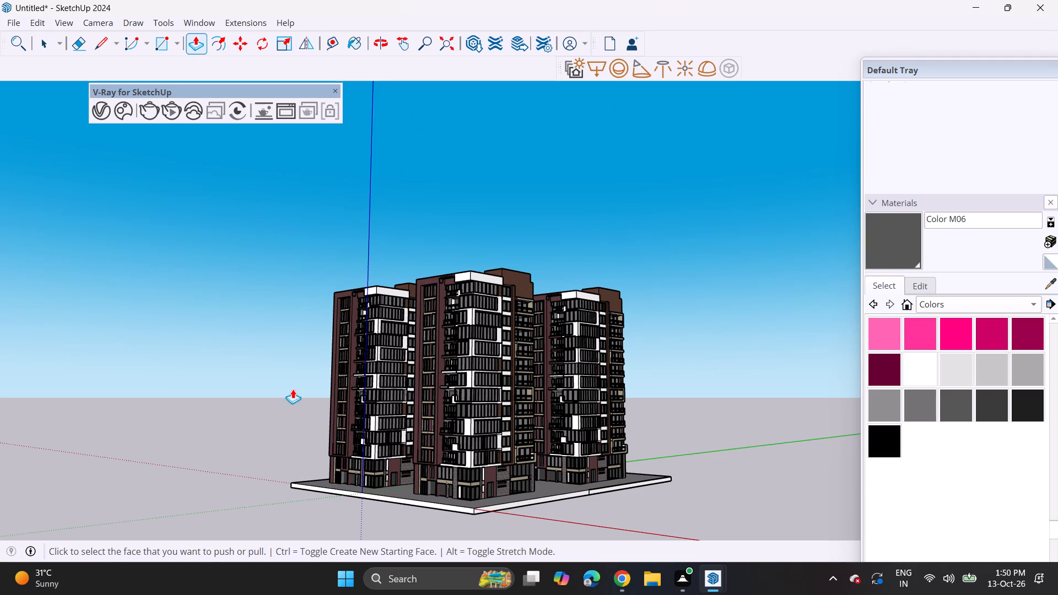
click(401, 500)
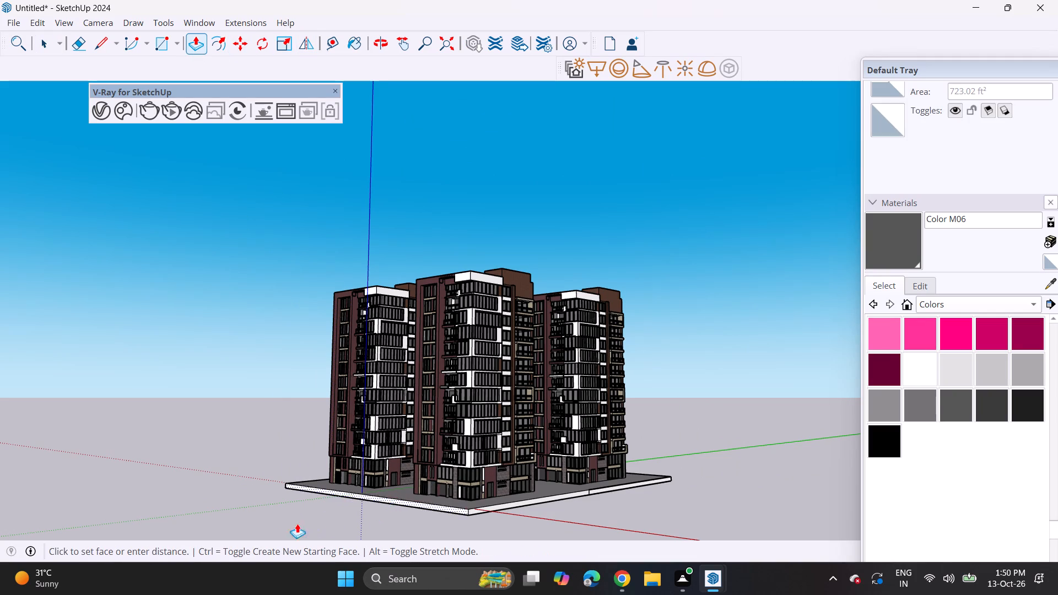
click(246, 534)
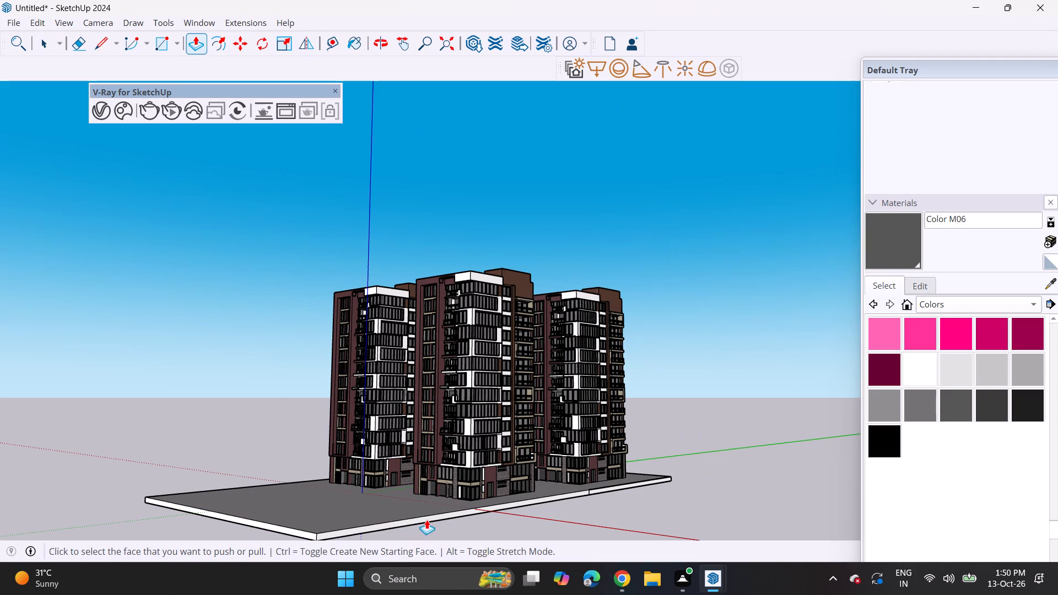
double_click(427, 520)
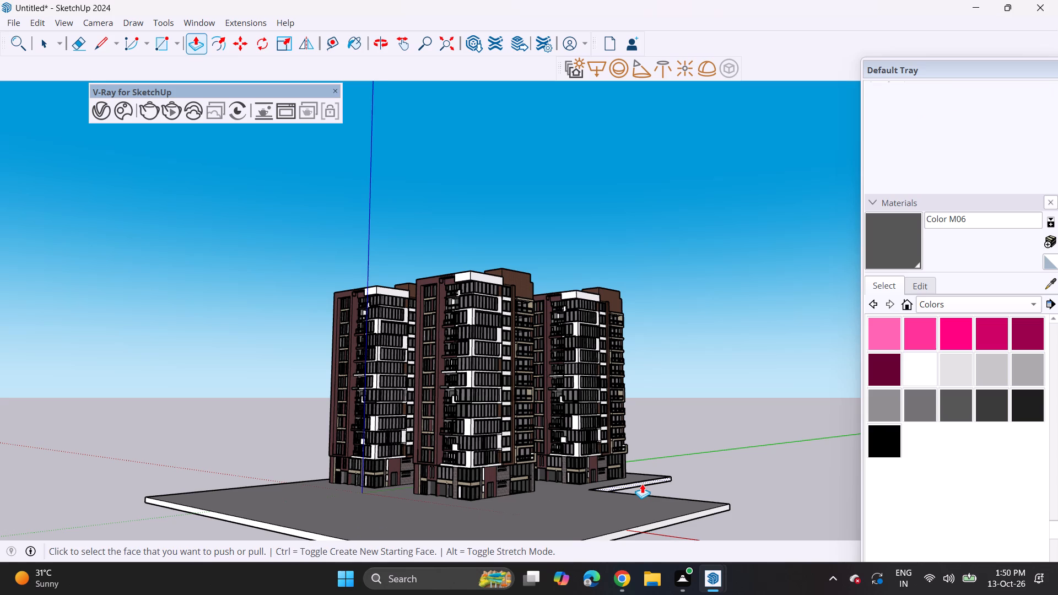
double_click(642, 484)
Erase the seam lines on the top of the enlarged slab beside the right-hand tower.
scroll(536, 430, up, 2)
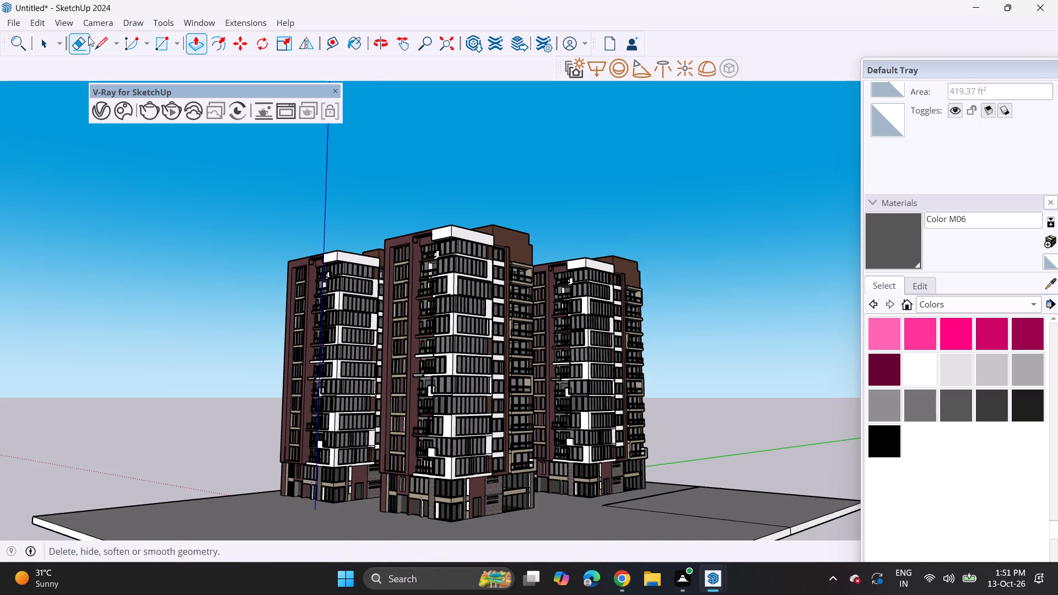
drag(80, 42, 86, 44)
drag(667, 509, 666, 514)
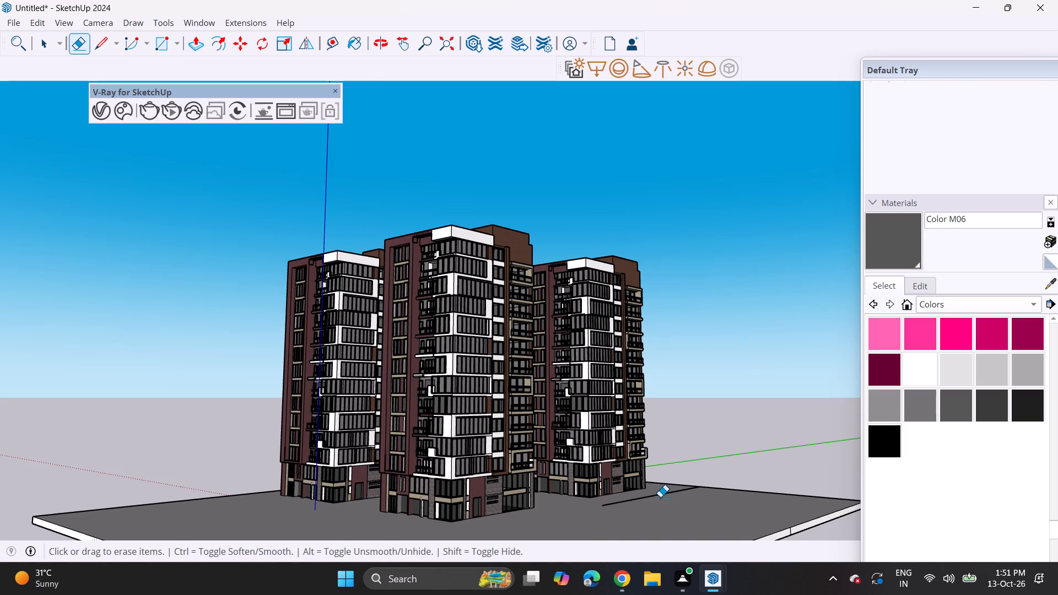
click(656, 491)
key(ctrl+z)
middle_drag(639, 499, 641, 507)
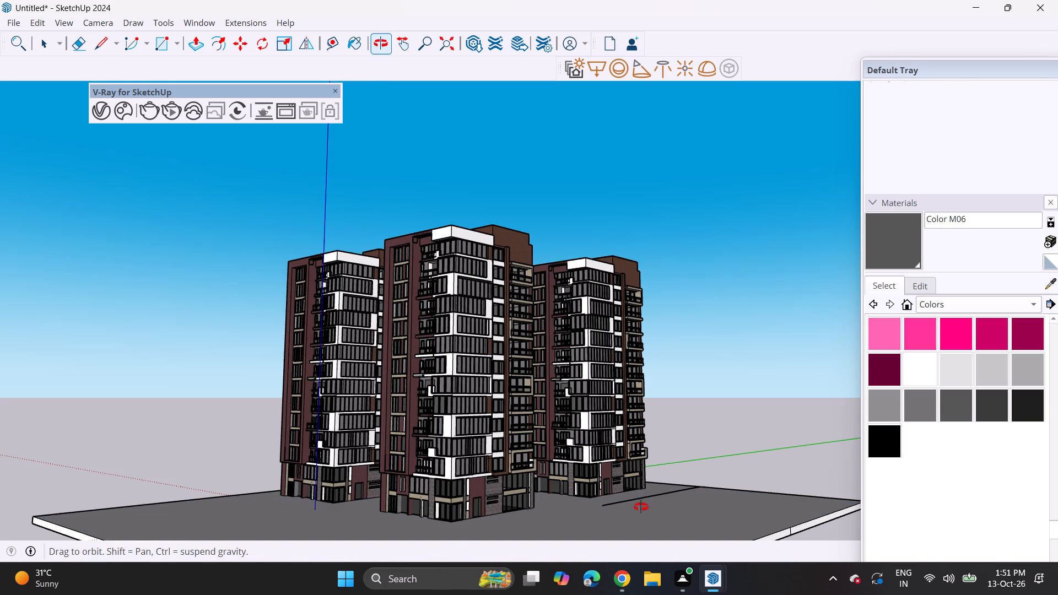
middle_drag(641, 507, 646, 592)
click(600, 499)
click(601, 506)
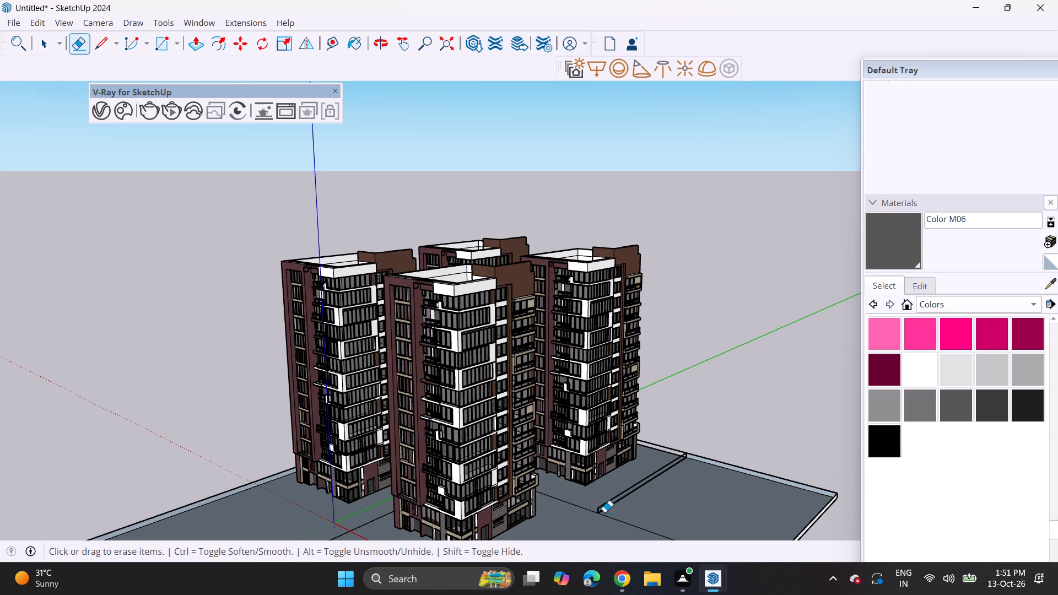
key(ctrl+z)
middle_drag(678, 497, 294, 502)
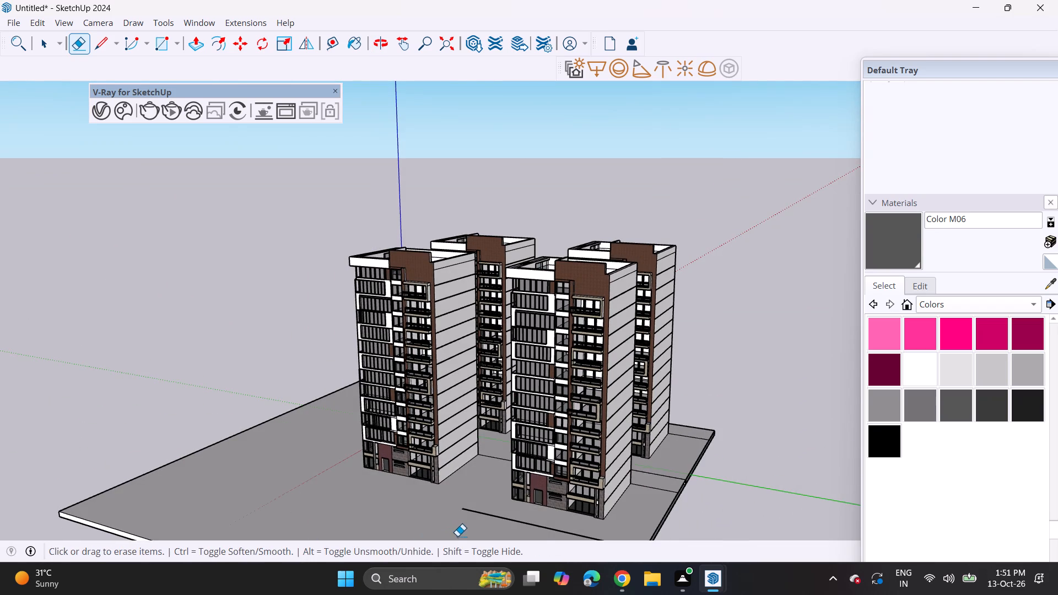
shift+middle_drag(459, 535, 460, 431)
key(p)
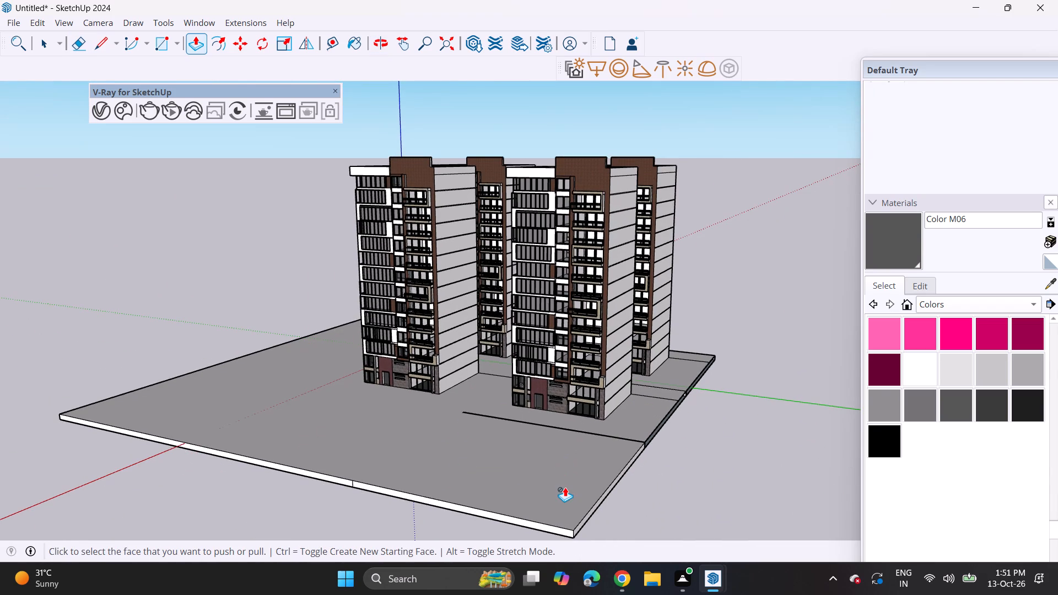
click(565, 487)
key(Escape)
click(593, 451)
Examine the four-tower block and enlarged slab from the front corner, from above and near ground level.
middle_drag(304, 340, 606, 358)
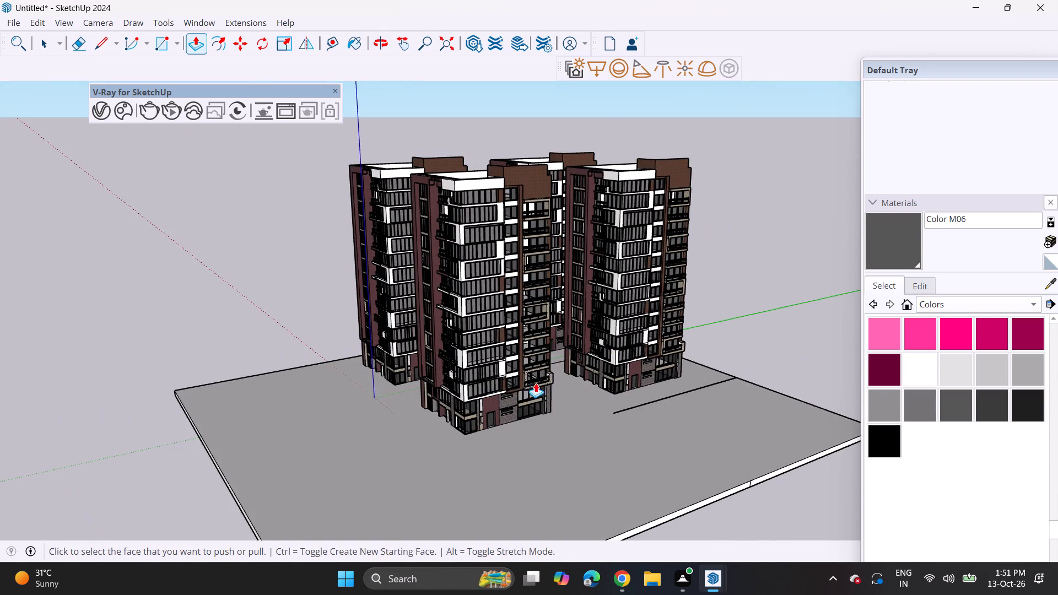
middle_drag(558, 374, 573, 317)
scroll(542, 340, up, 3)
middle_drag(542, 410, 574, 259)
middle_drag(526, 385, 537, 326)
middle_drag(548, 406, 543, 366)
shift+middle_drag(543, 361, 544, 410)
middle_drag(544, 419, 544, 369)
scroll(543, 363, up, 2)
middle_click(543, 363)
middle_drag(543, 367, 537, 425)
shift+middle_drag(541, 413, 560, 395)
scroll(560, 395, down, 1)
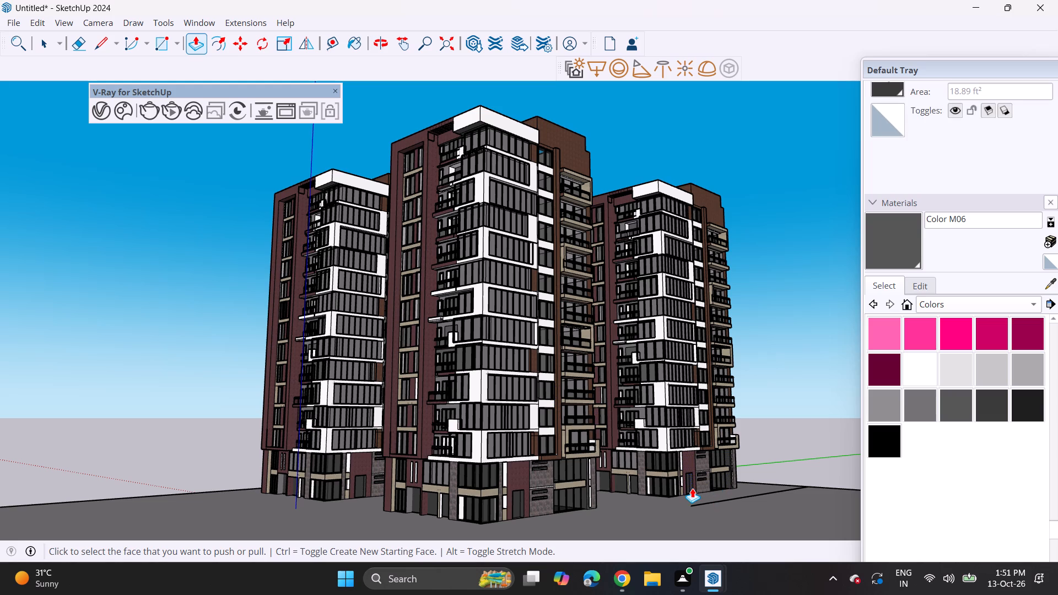
scroll(570, 482, up, 1)
scroll(570, 482, down, 1)
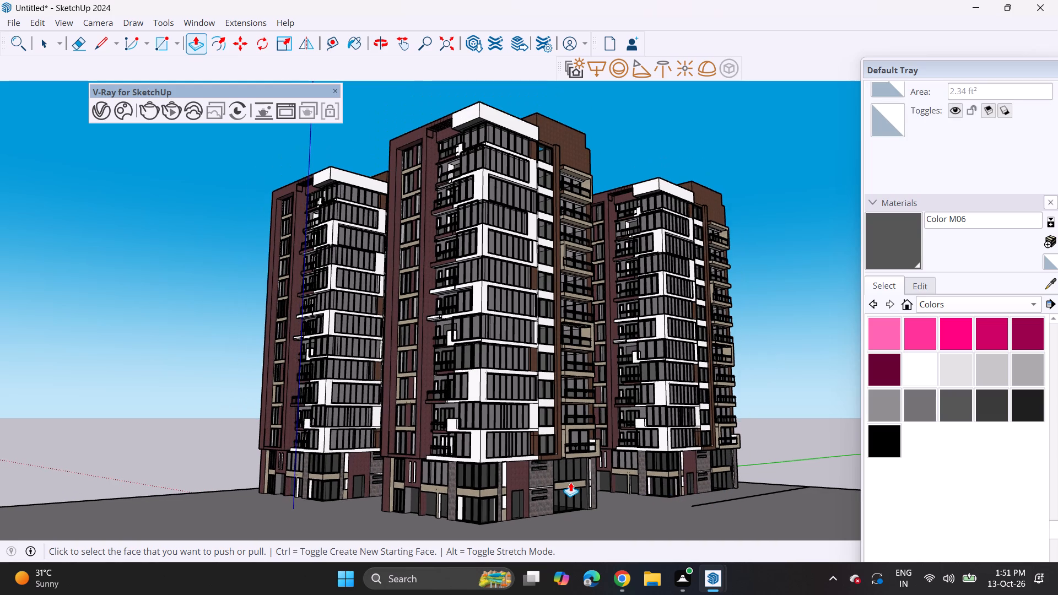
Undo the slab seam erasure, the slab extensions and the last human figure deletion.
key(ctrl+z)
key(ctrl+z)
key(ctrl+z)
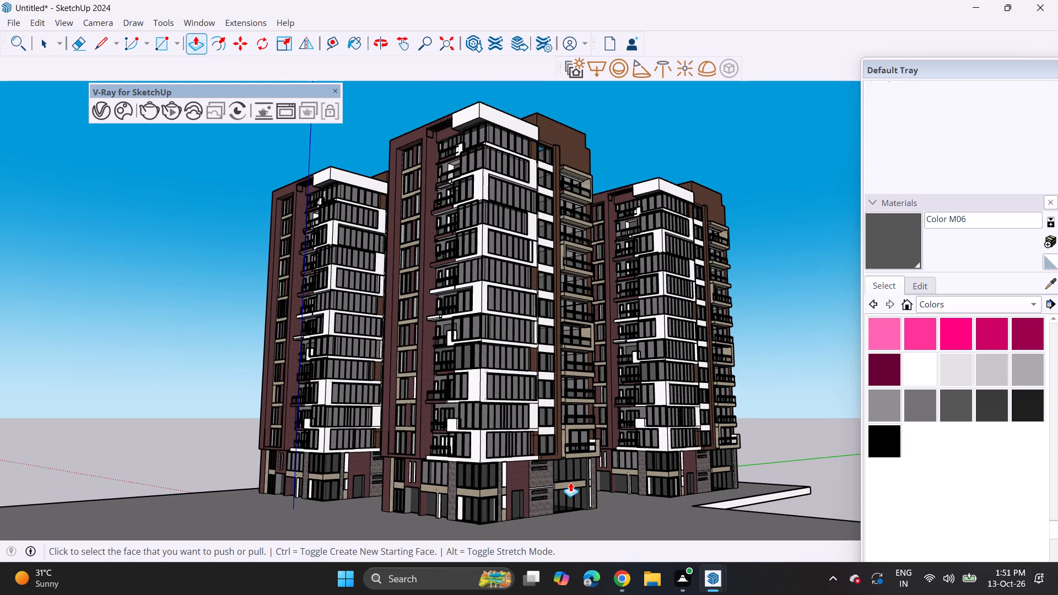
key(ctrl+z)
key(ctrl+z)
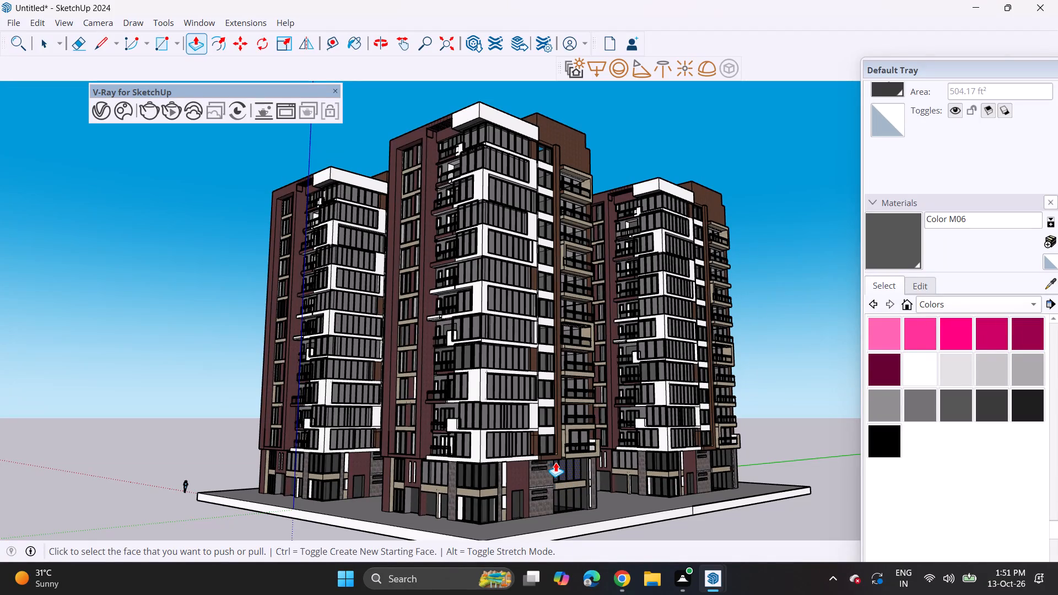
Import the 2022 BMW i4 model from the Downloads folder and place it on the slab beside the front tower.
click(10, 25)
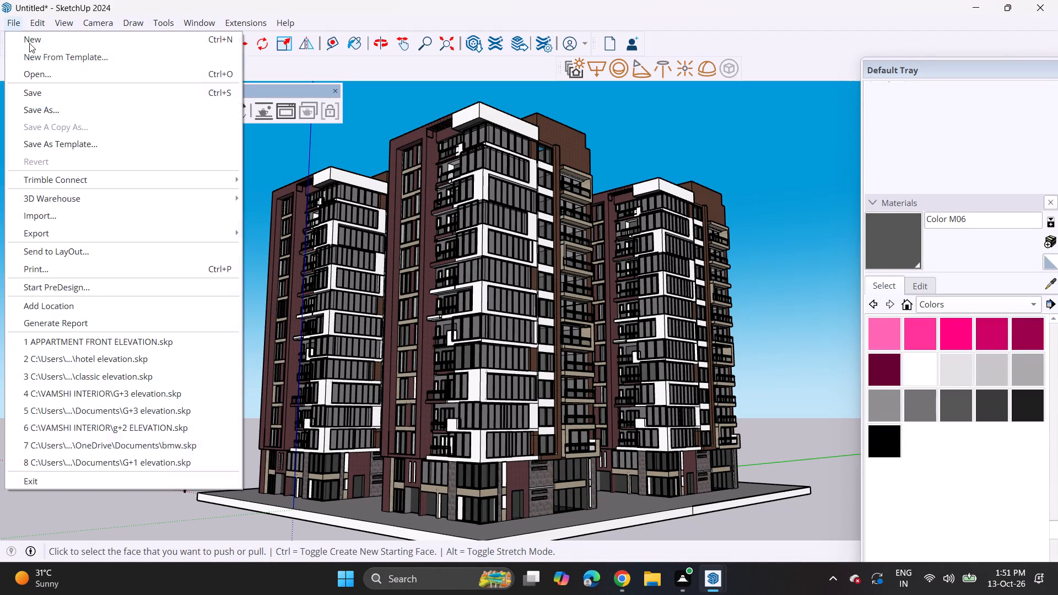
click(80, 218)
scroll(219, 224, down, 2)
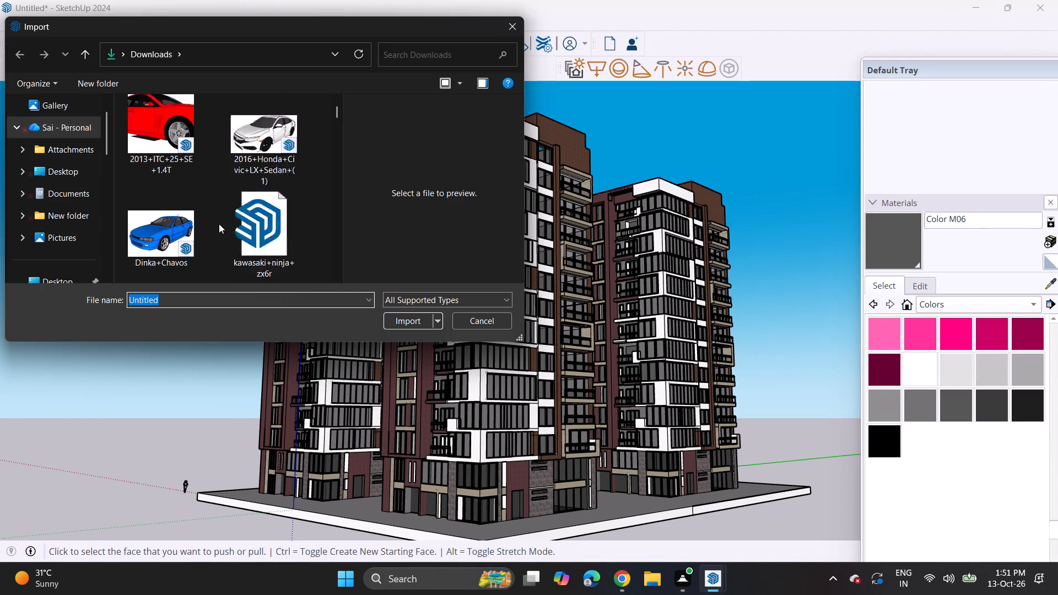
scroll(219, 224, down, 2)
scroll(229, 204, up, 1)
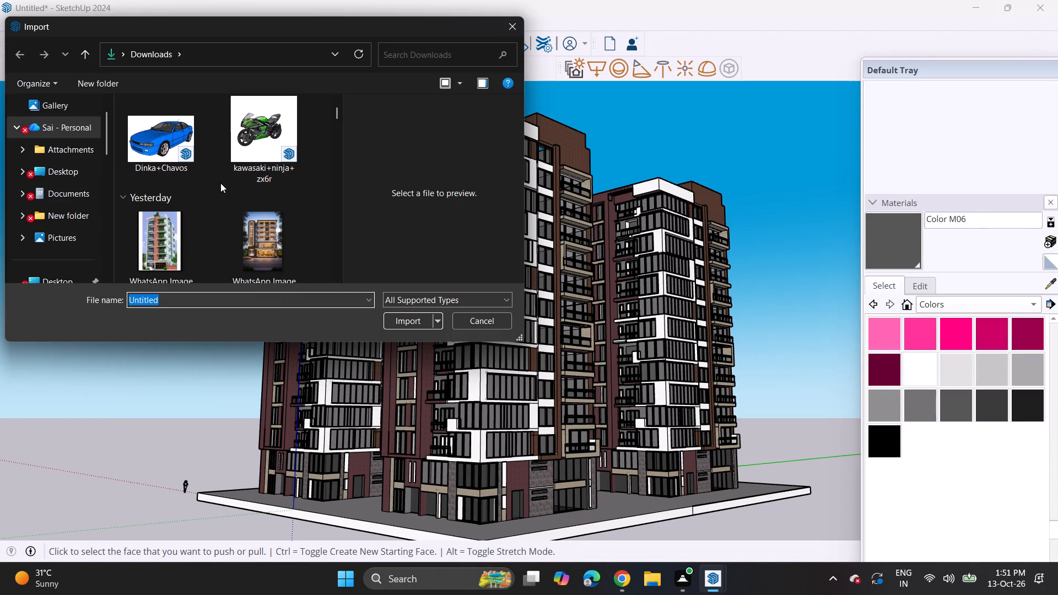
scroll(251, 177, down, 14)
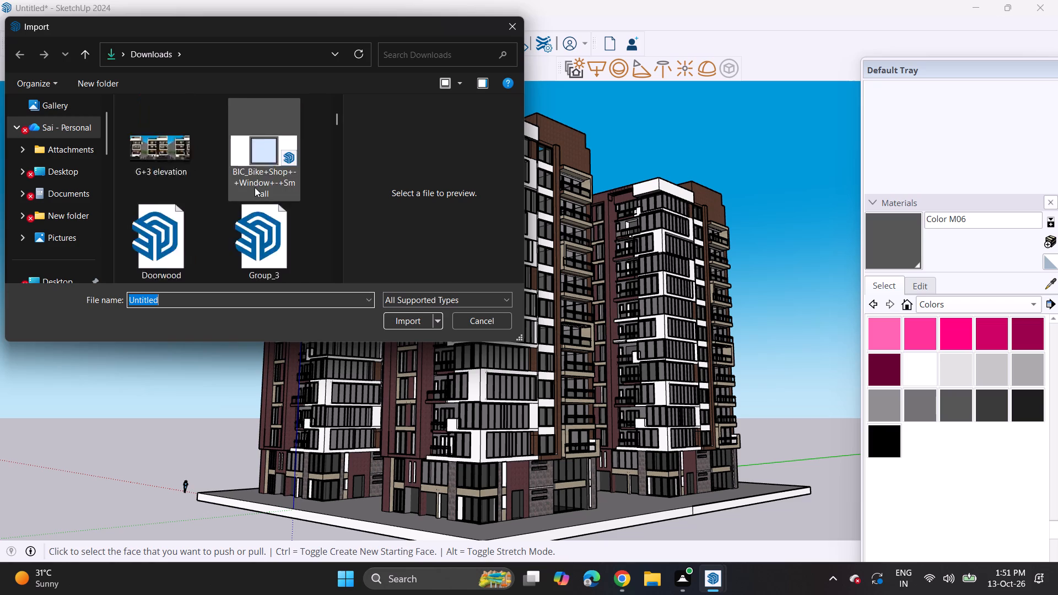
scroll(255, 187, down, 13)
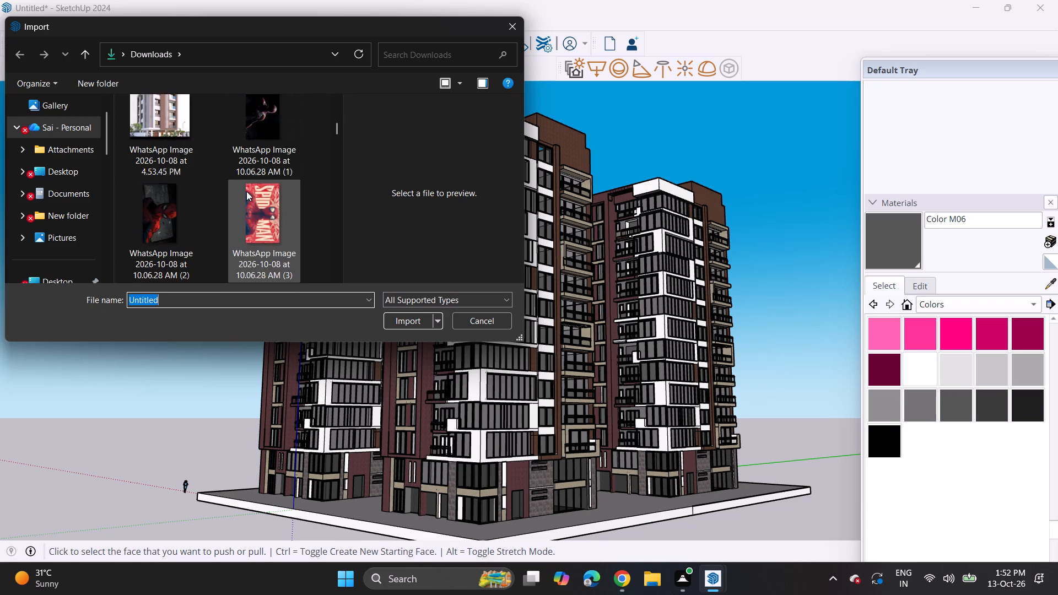
scroll(246, 191, down, 16)
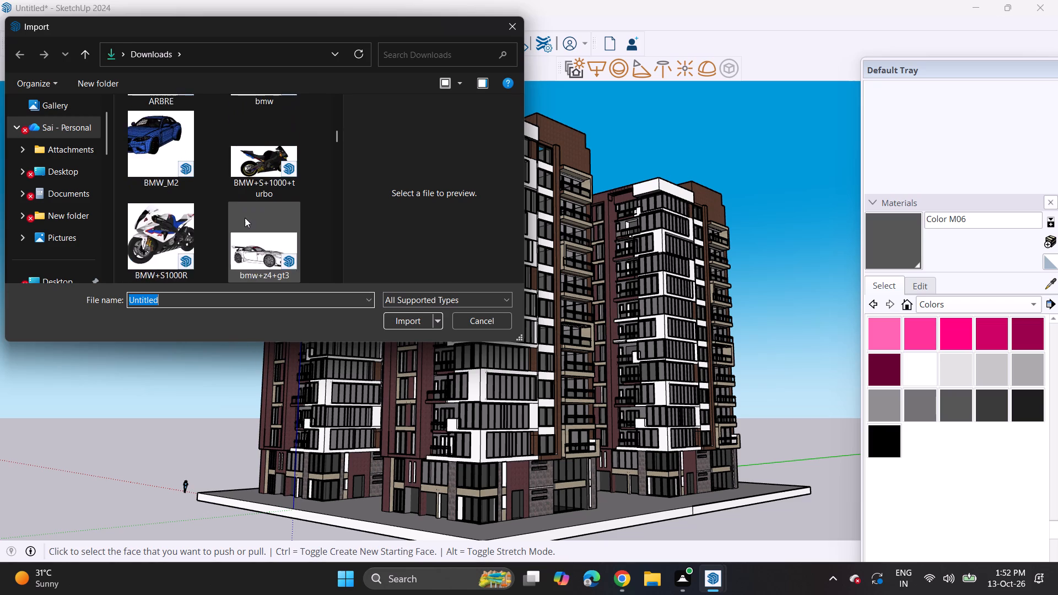
scroll(245, 218, up, 3)
click(245, 218)
click(420, 321)
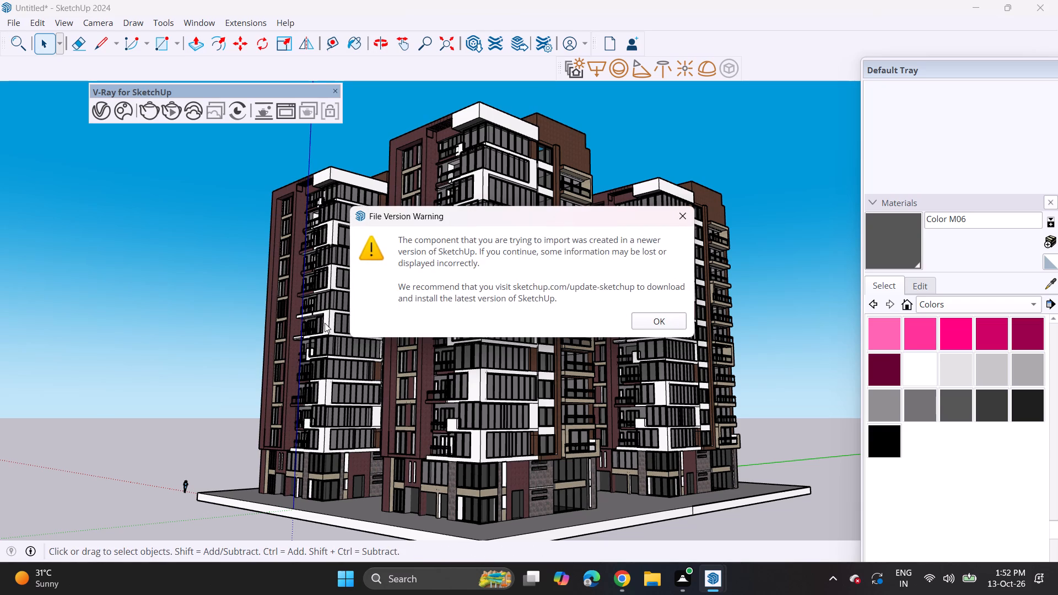
click(672, 321)
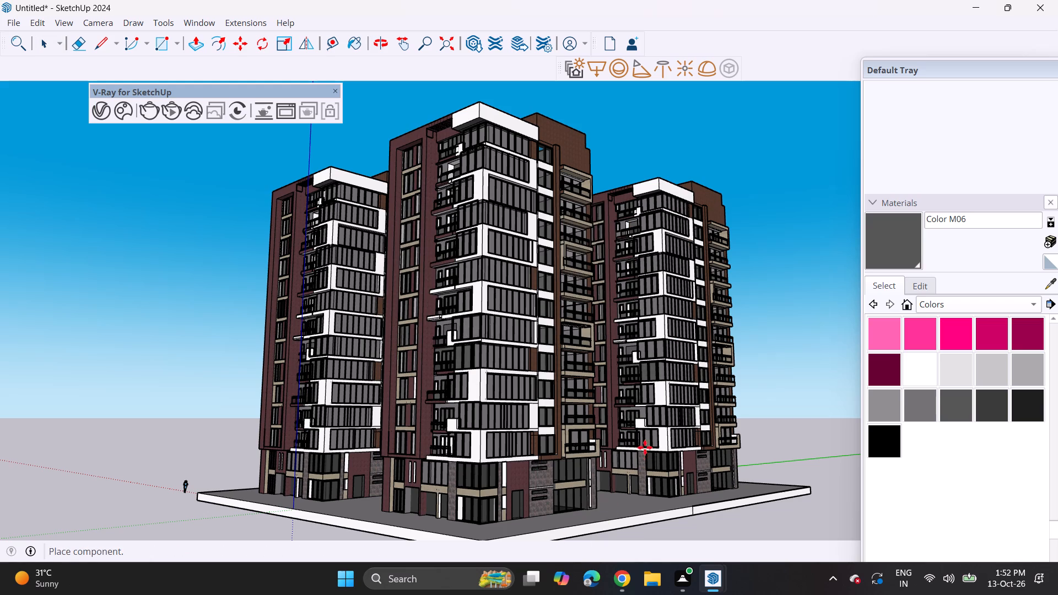
click(552, 518)
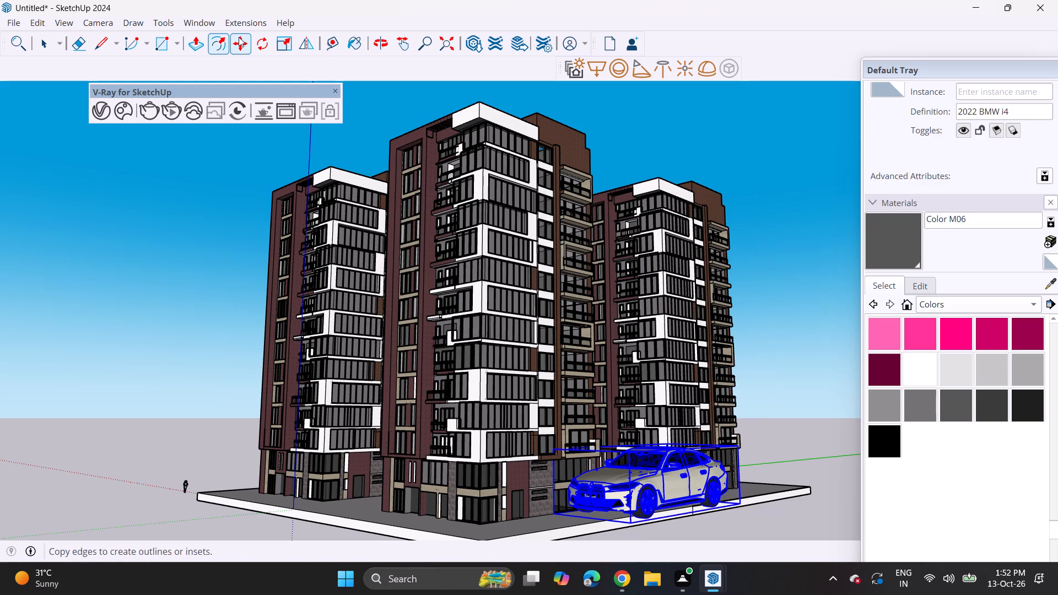
Scale the car down uniformly from its corner to suit the size of the towers.
click(293, 40)
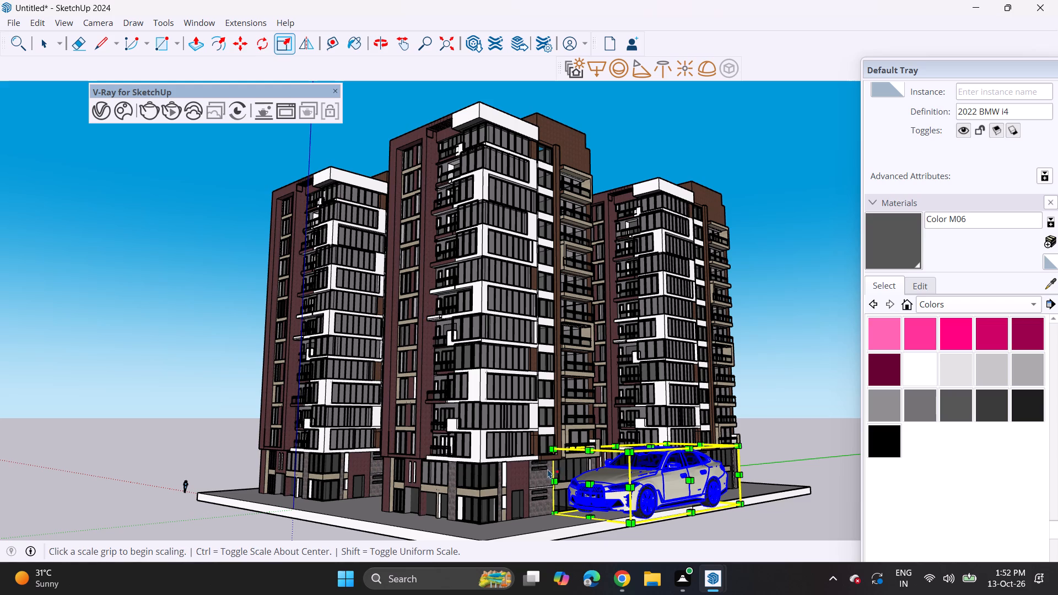
click(558, 452)
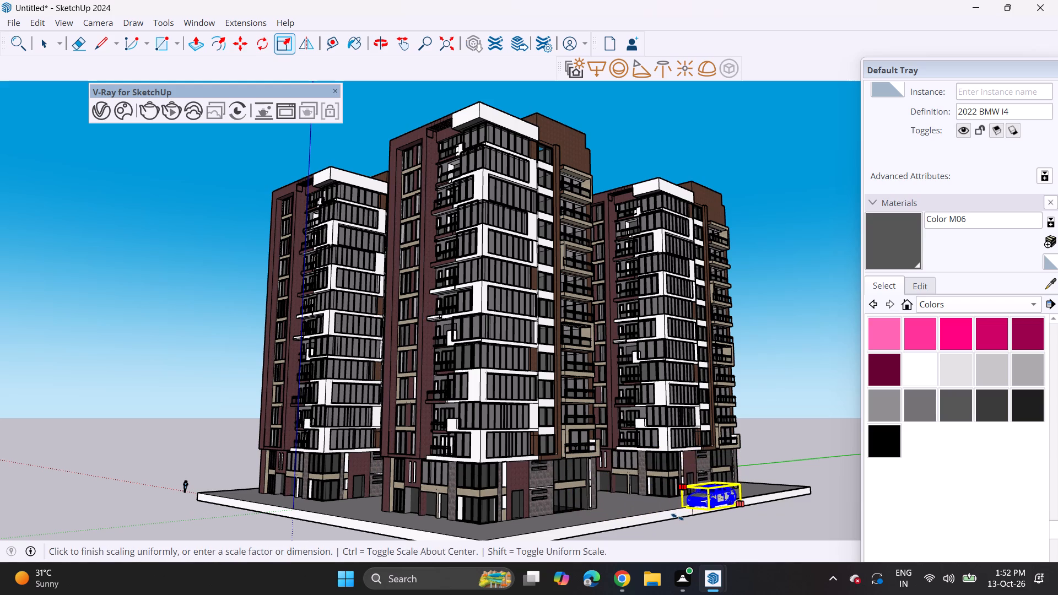
click(677, 517)
Move the car along the slab to park it in front of the front tower's ground-floor glazing, and deselect it.
key(m)
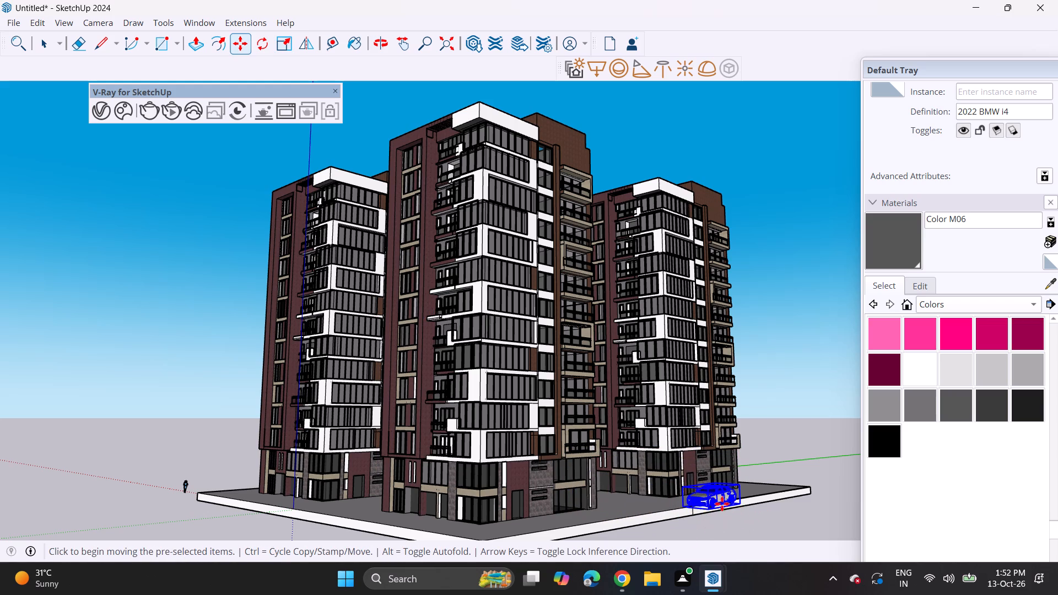
scroll(708, 505, up, 8)
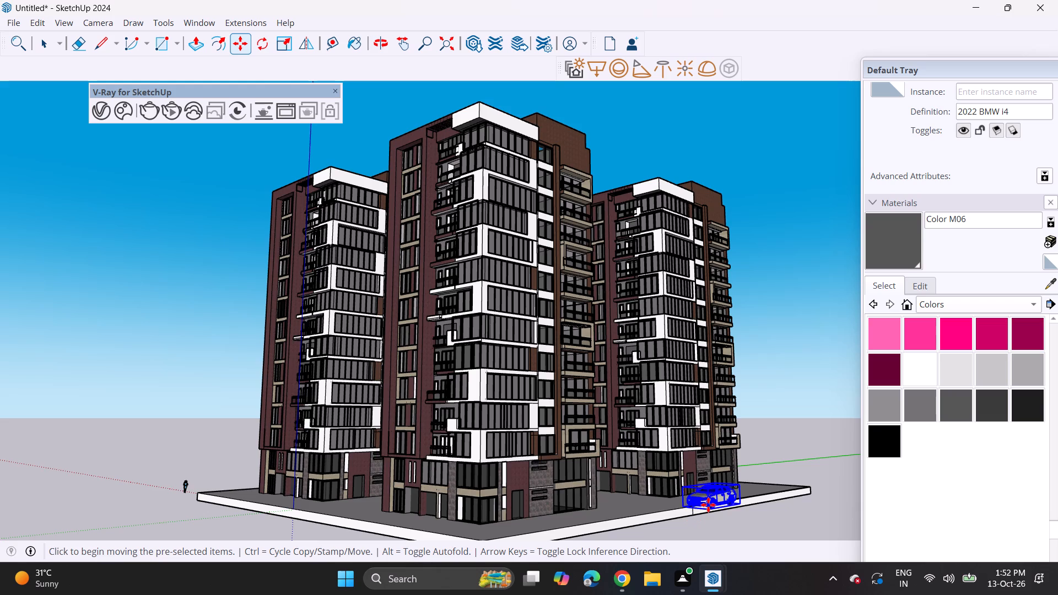
scroll(708, 505, up, 10)
click(708, 505)
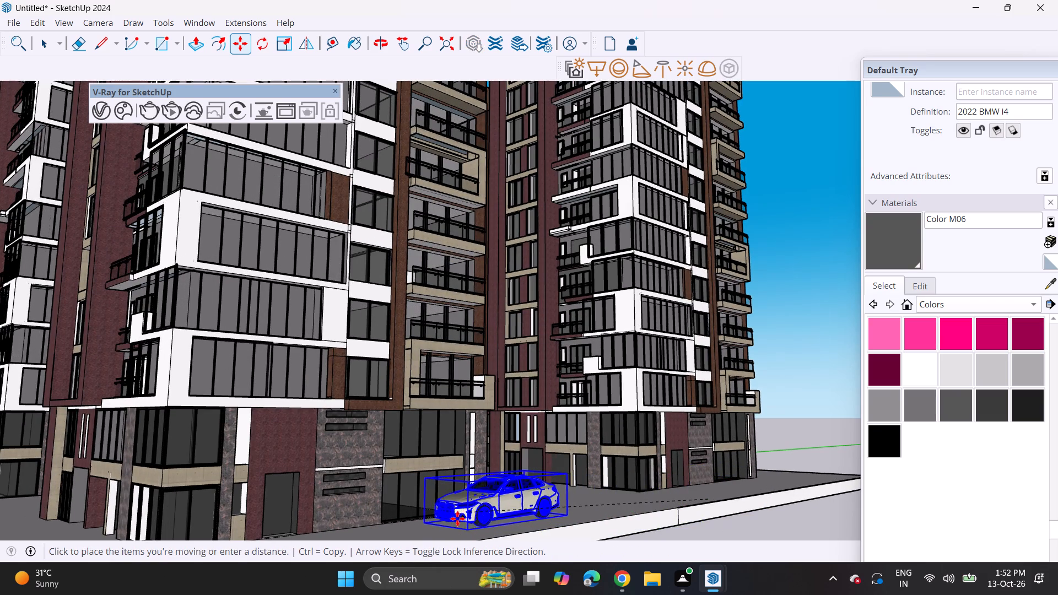
click(454, 520)
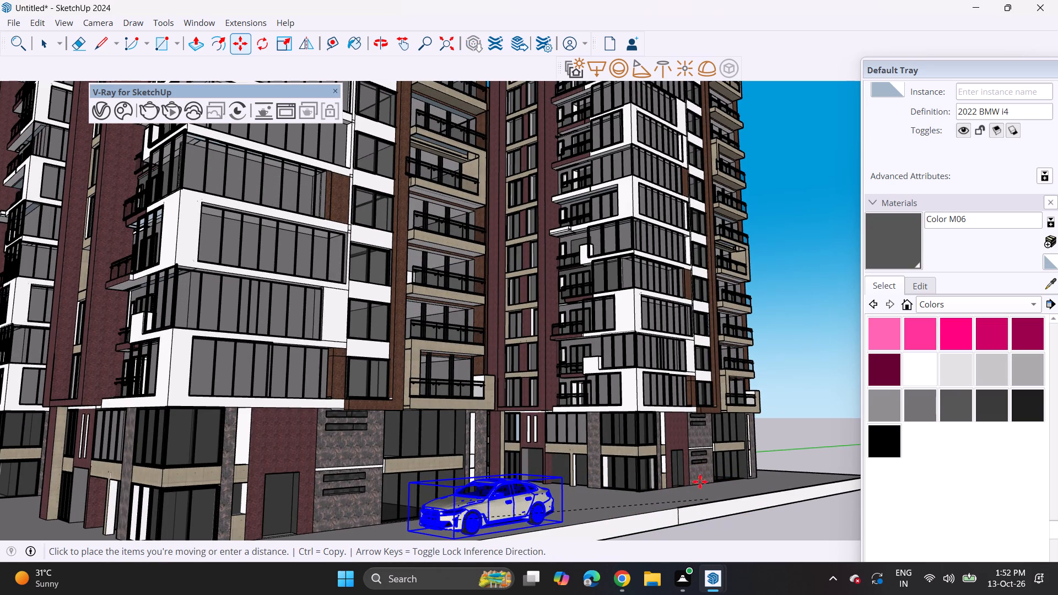
key(space)
click(781, 398)
Examine the four towers and the parked car from a low front-corner viewpoint at varying distances.
scroll(408, 446, down, 4)
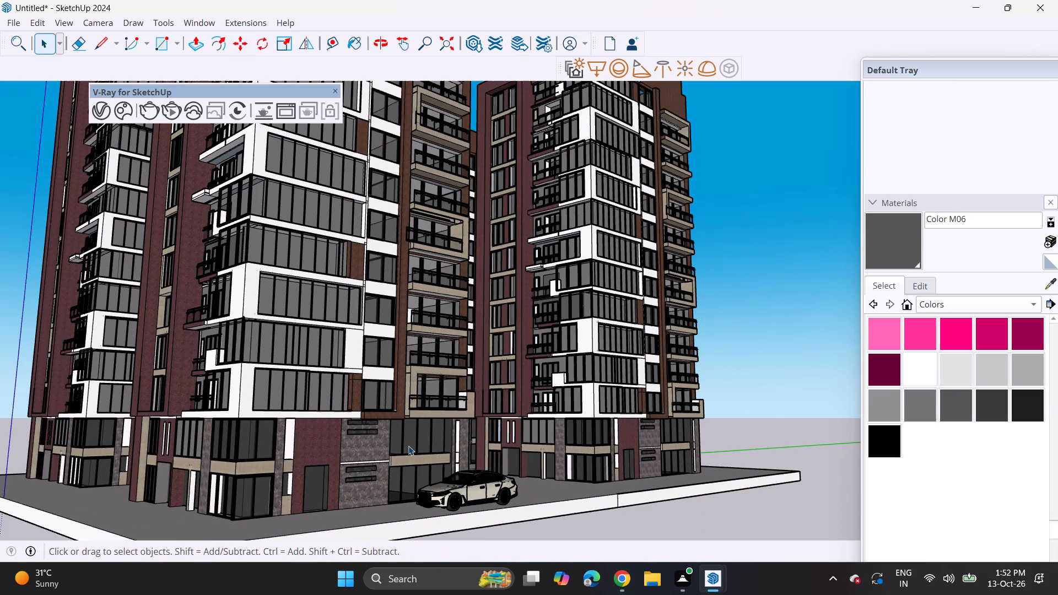
shift+middle_drag(397, 451, 648, 493)
scroll(640, 470, down, 3)
middle_drag(641, 486, 618, 463)
shift+middle_drag(617, 465, 601, 529)
scroll(592, 504, down, 3)
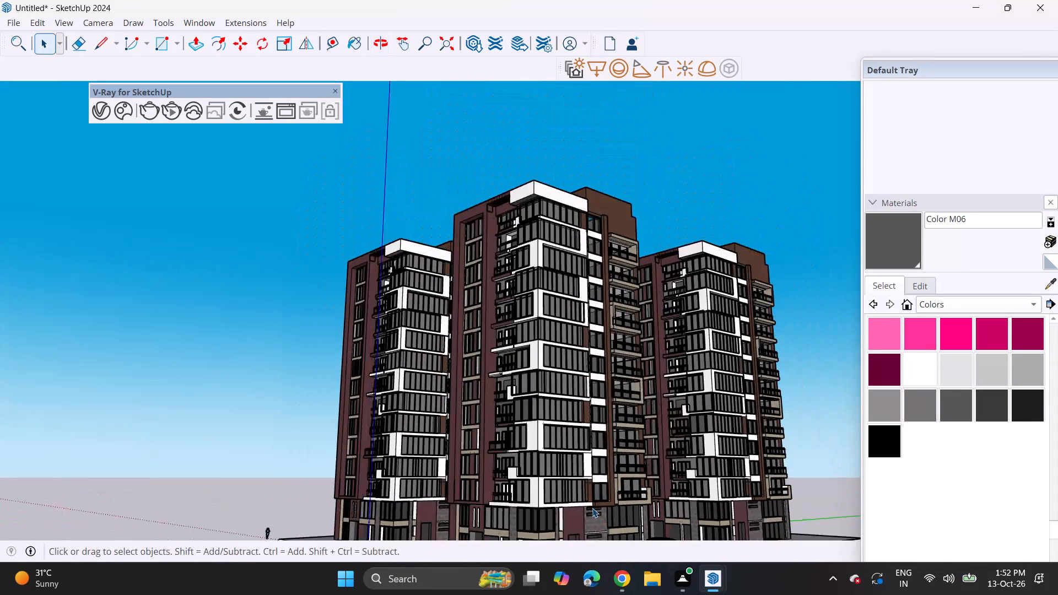
middle_drag(592, 508, 588, 468)
scroll(594, 477, up, 2)
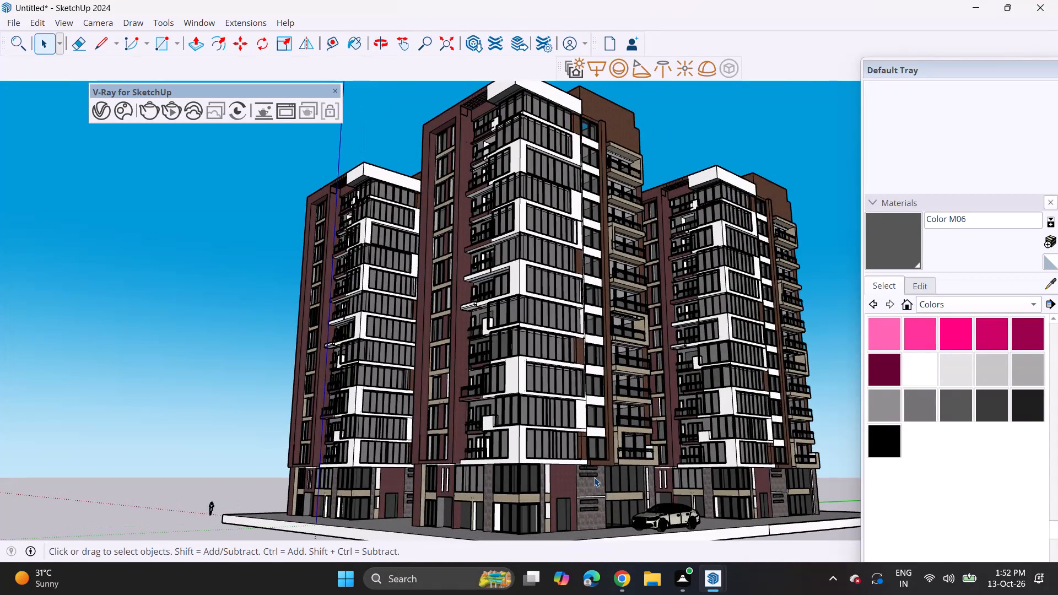
shift+middle_drag(596, 478, 581, 478)
scroll(577, 478, up, 1)
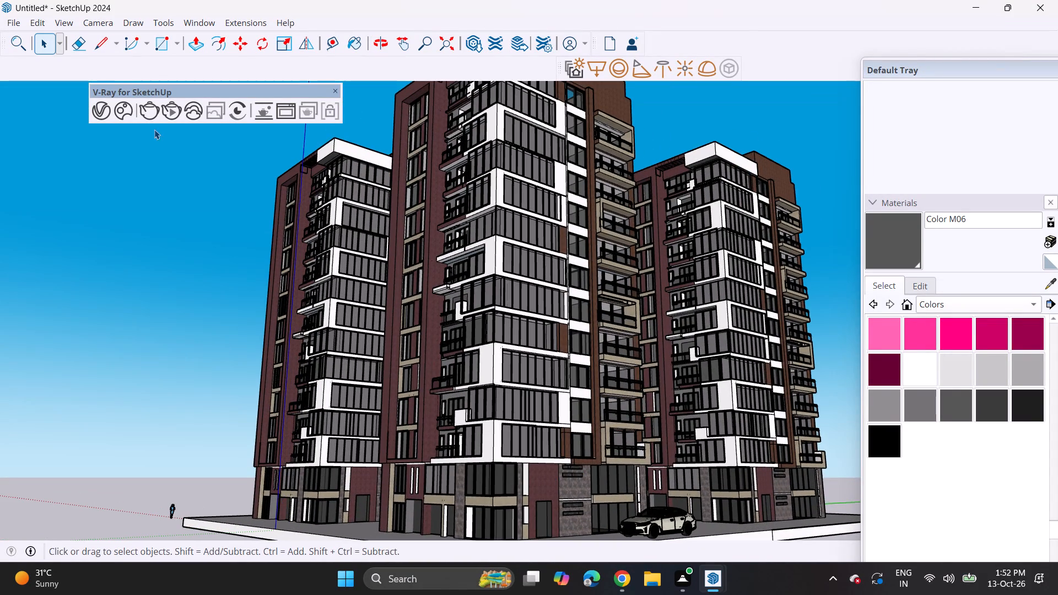
Push/Pull the ground slab's figure-side edge outward, repeating the distance on the adjoining car-side edge and the recessed edge beyond the car.
drag(200, 41, 201, 48)
shift+middle_drag(396, 383, 427, 210)
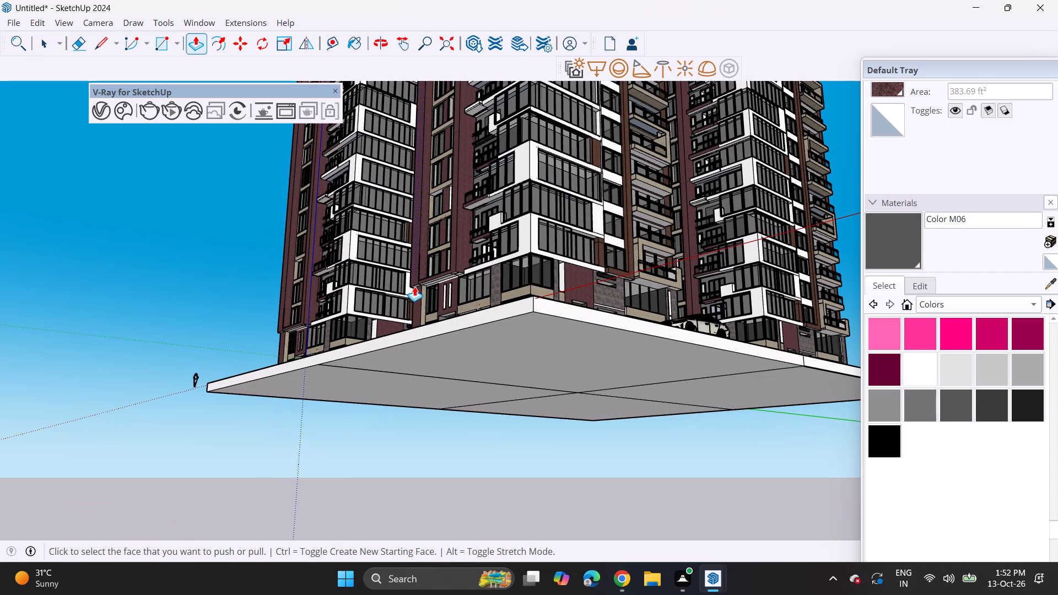
click(423, 337)
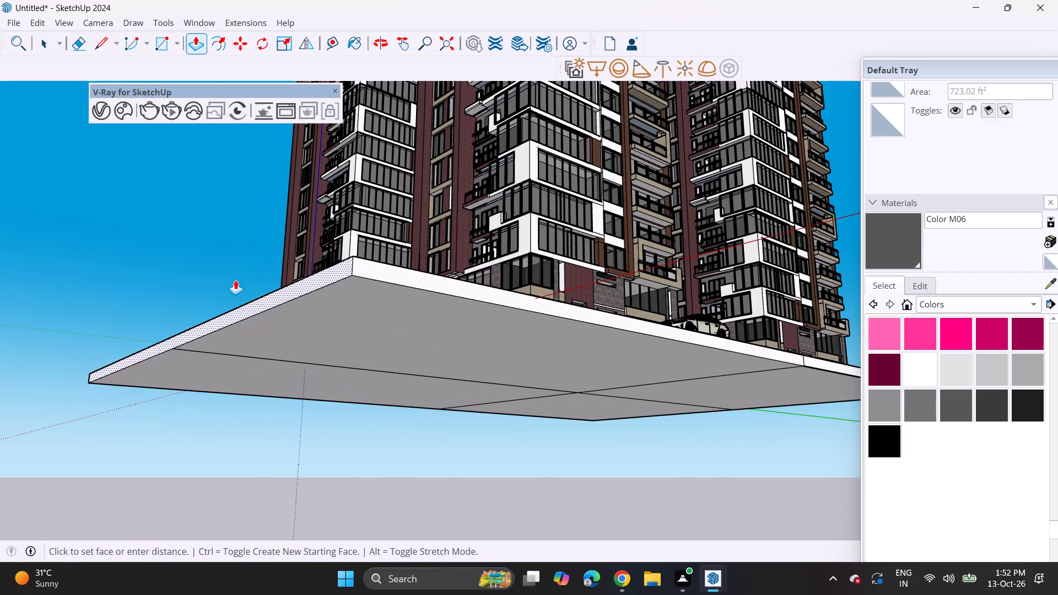
click(155, 279)
double_click(320, 264)
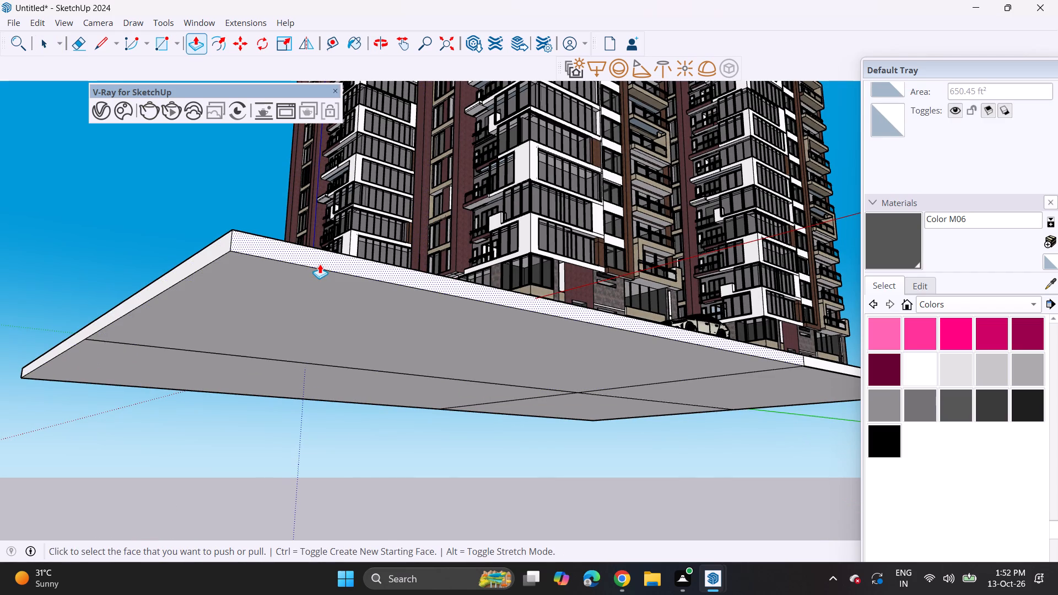
middle_drag(363, 221, 421, 403)
middle_drag(484, 323, 461, 409)
middle_drag(468, 419, 450, 366)
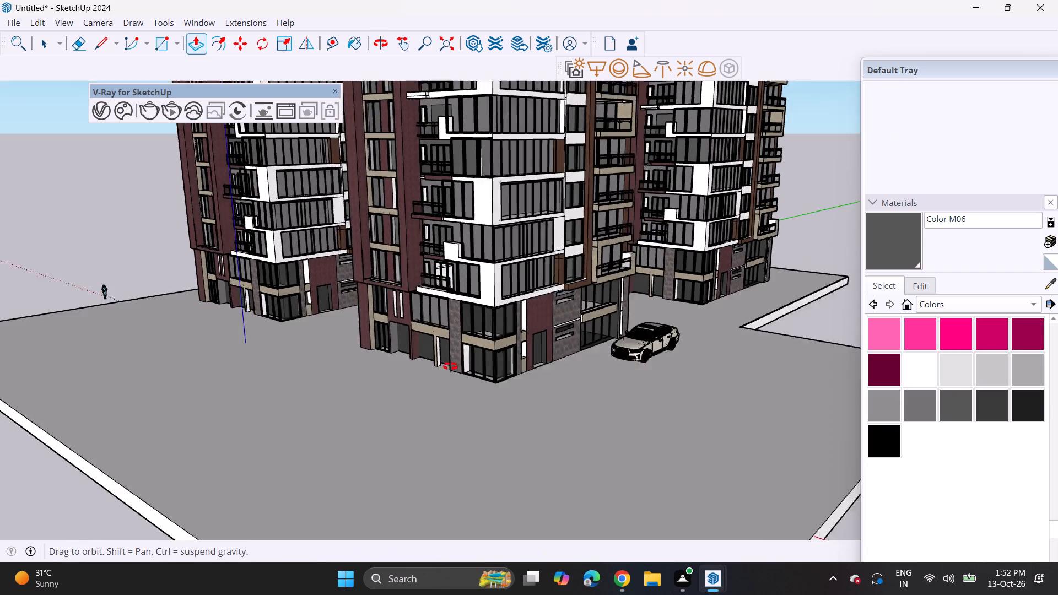
middle_drag(450, 366, 425, 326)
double_click(778, 317)
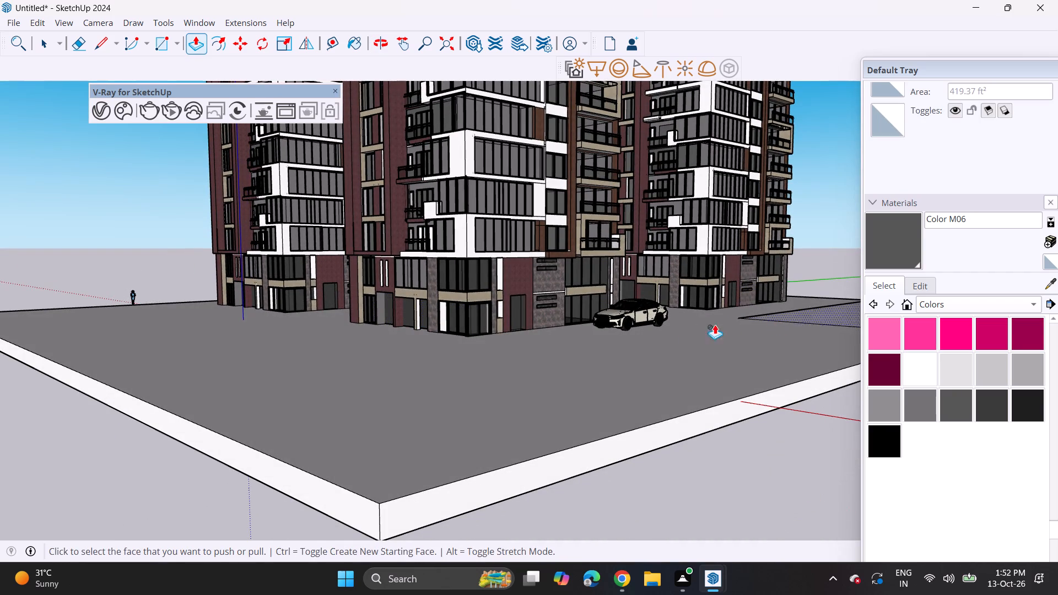
Push/Pull the slab's figure-side edge face farther outward in two successive pulls to widen the ground in front of the towers.
shift+middle_drag(632, 310, 649, 392)
middle_drag(643, 399, 640, 349)
shift+middle_drag(639, 349, 637, 473)
scroll(619, 425, down, 3)
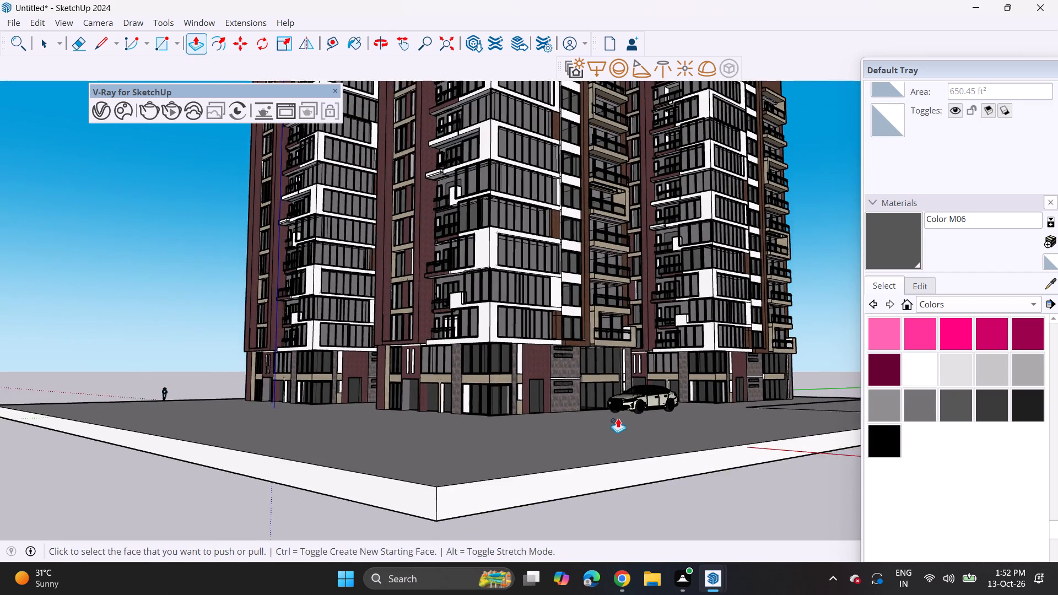
shift+middle_drag(601, 365, 589, 470)
middle_click(586, 471)
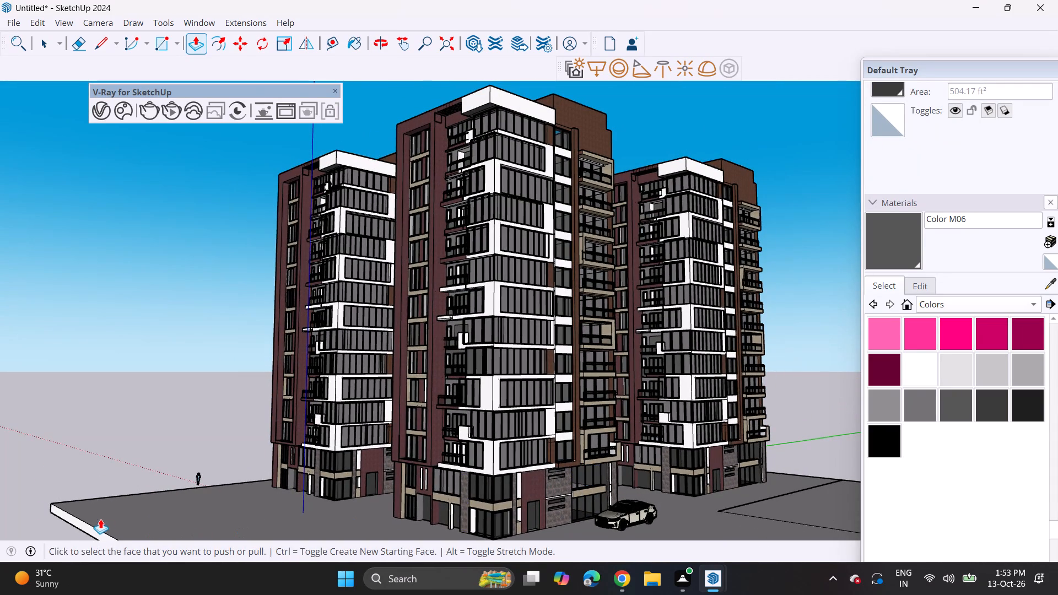
click(74, 519)
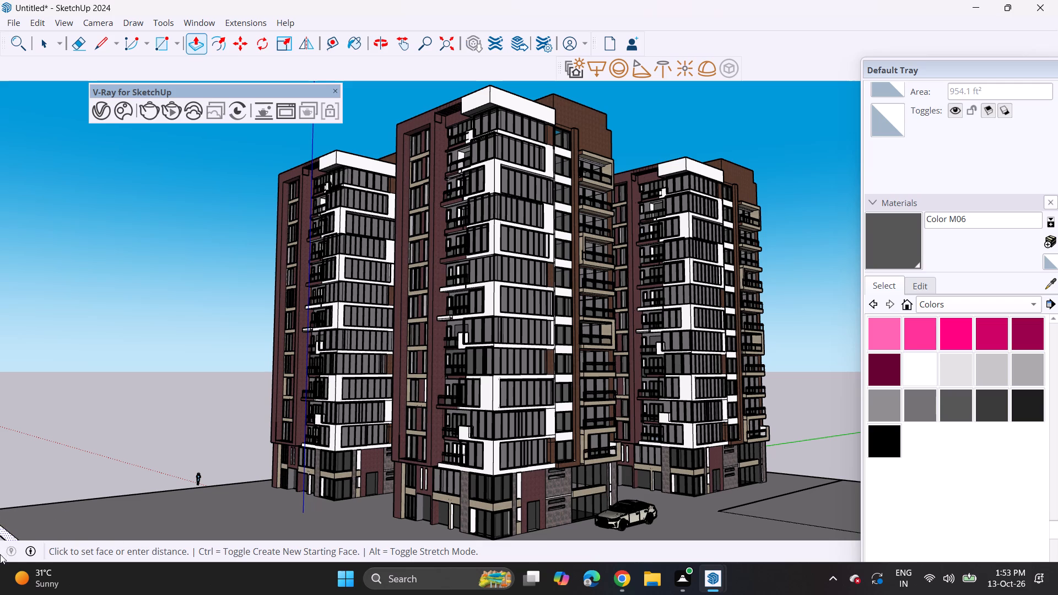
click(9, 516)
middle_drag(51, 511, 214, 472)
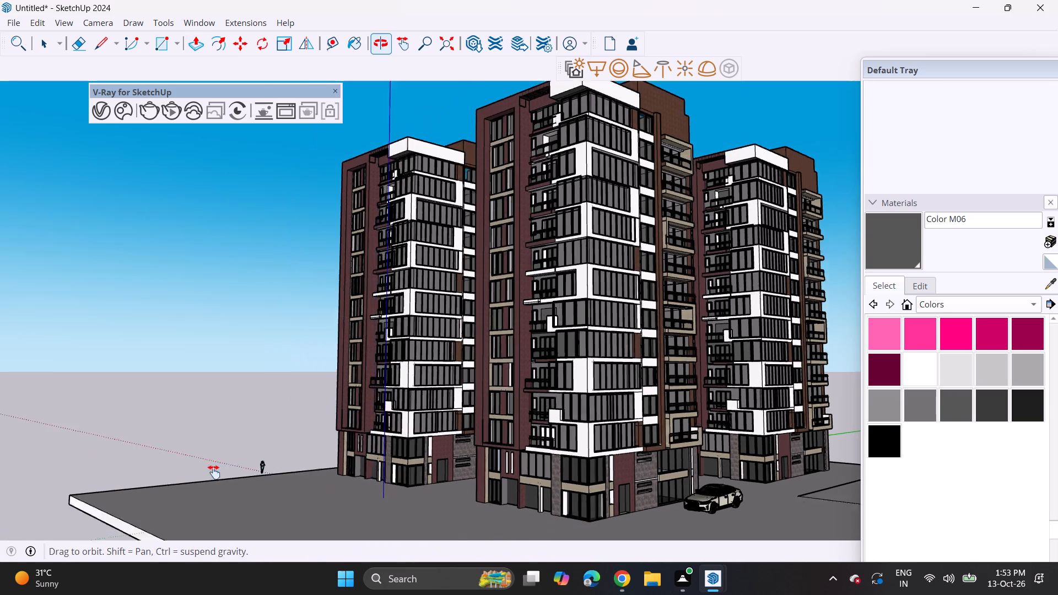
middle_drag(214, 472, 222, 467)
click(212, 488)
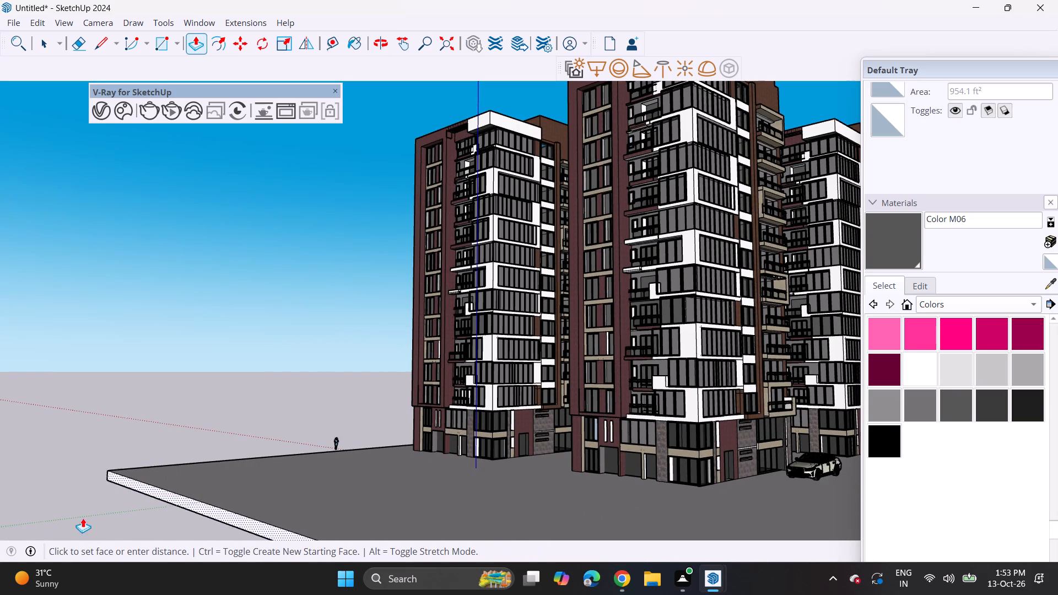
click(69, 524)
Push/Pull the slab's long car-side edge face farther outward to deepen the ground beyond the parked car.
shift+middle_drag(298, 515, 14, 546)
shift+middle_drag(429, 532, 413, 453)
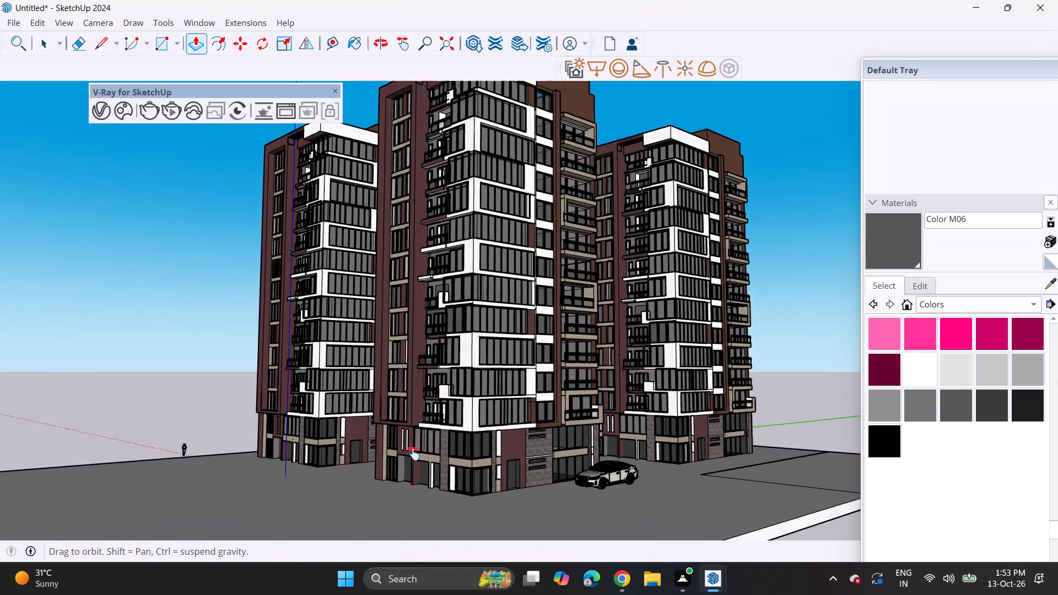
shift+middle_drag(413, 453, 382, 381)
click(503, 393)
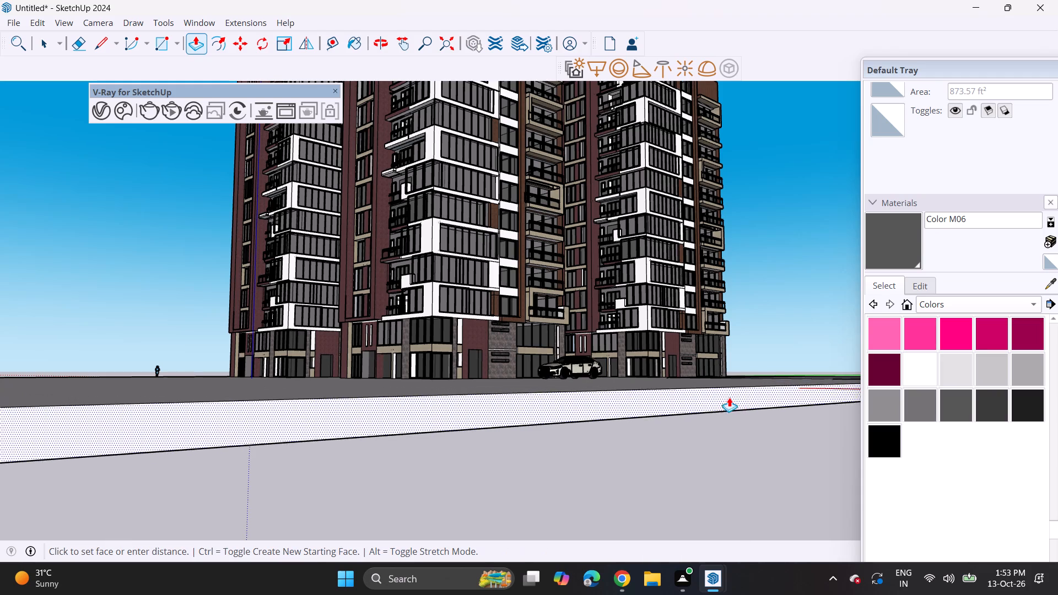
click(729, 397)
Frame the four towers and the parked car on the enlarged slab from a low front-corner viewpoint.
shift+middle_drag(578, 290, 637, 469)
shift+middle_drag(620, 456, 600, 361)
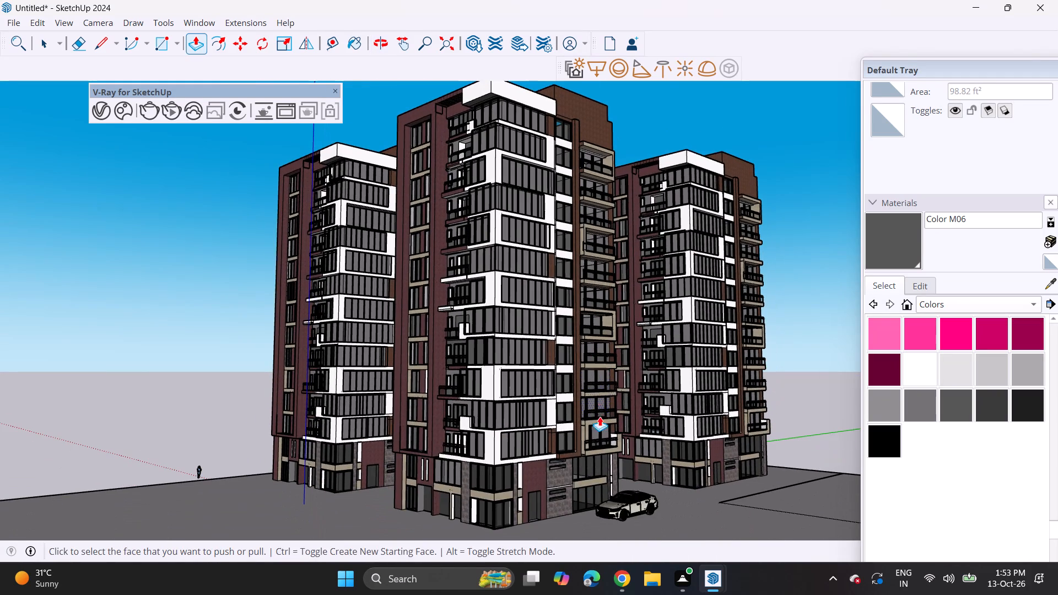
middle_drag(597, 428, 588, 399)
scroll(590, 420, up, 2)
scroll(590, 420, down, 2)
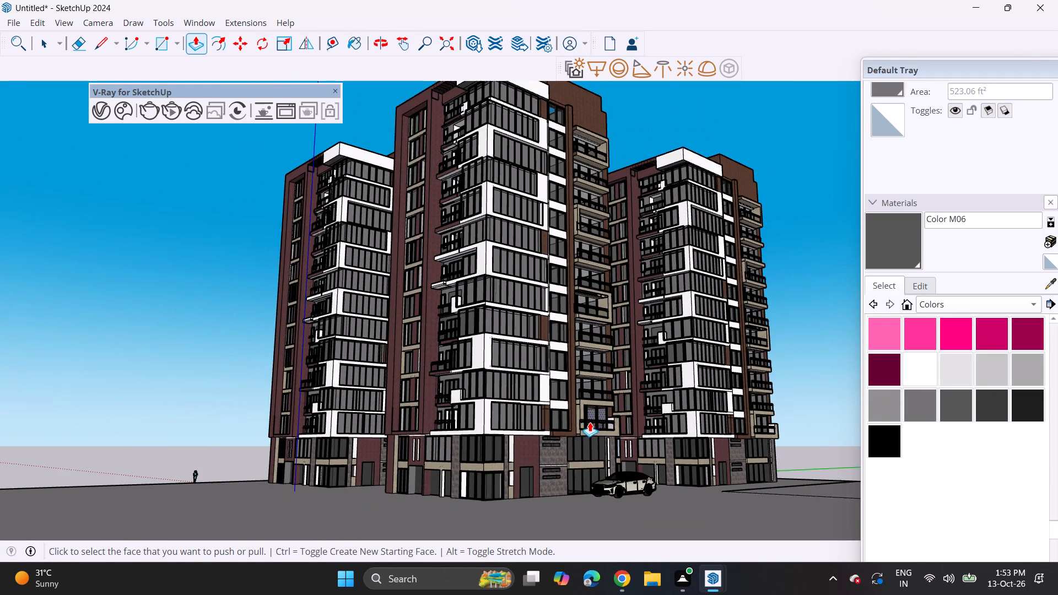
shift+middle_drag(590, 422, 601, 449)
shift+middle_click(601, 449)
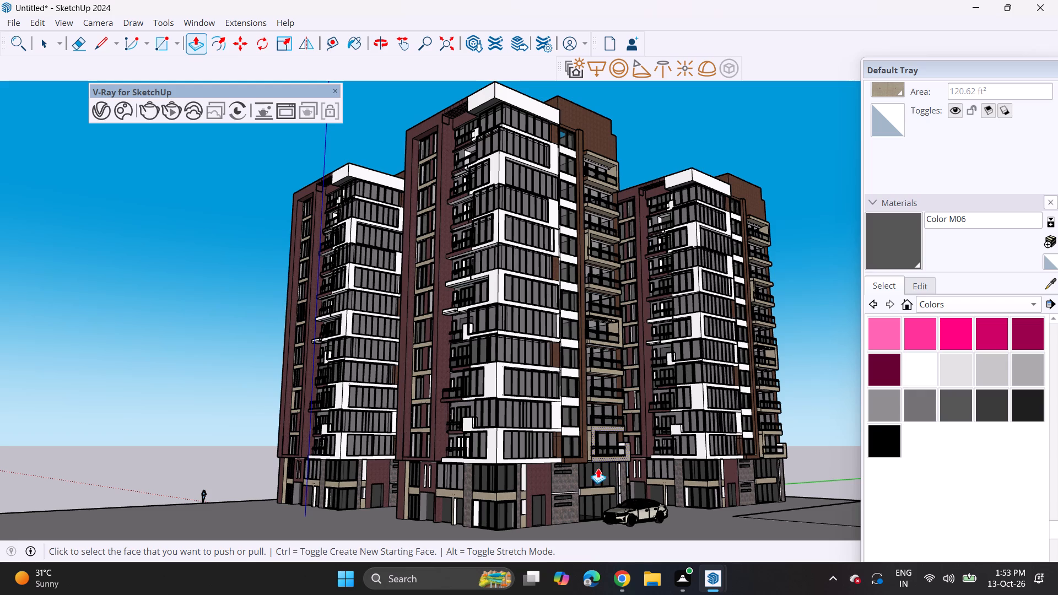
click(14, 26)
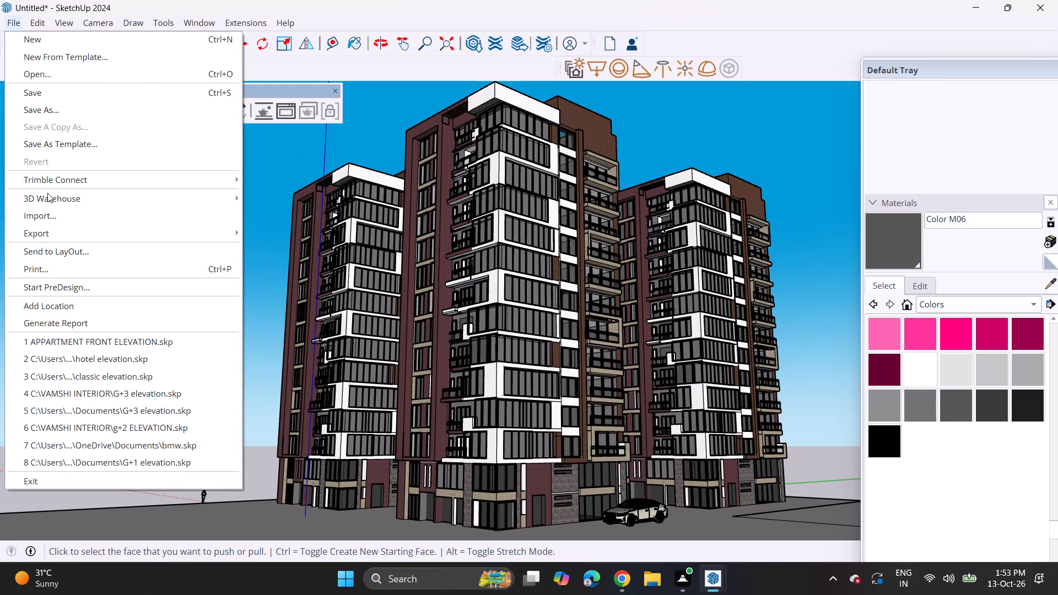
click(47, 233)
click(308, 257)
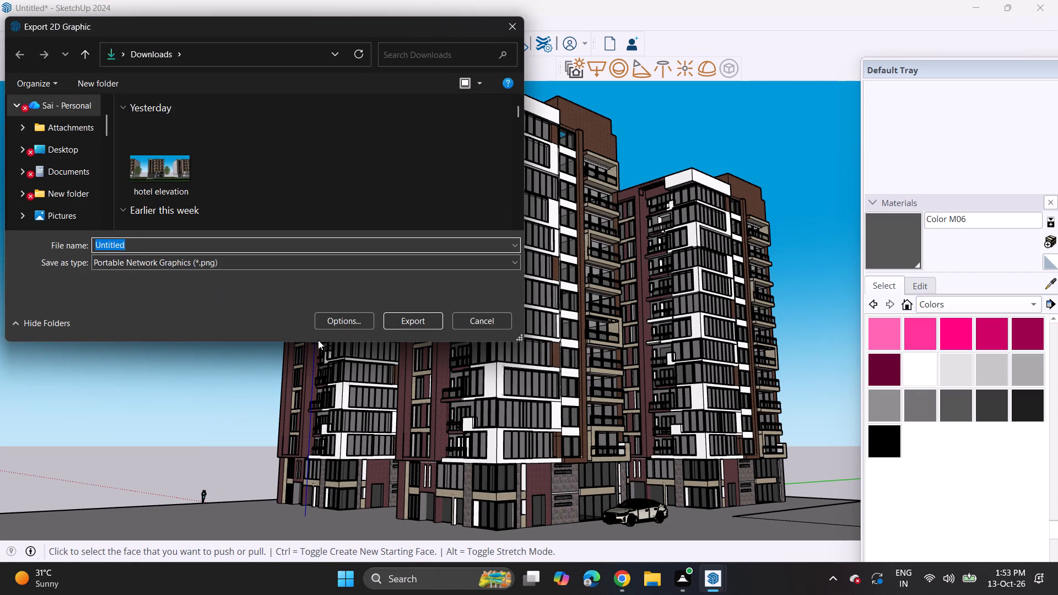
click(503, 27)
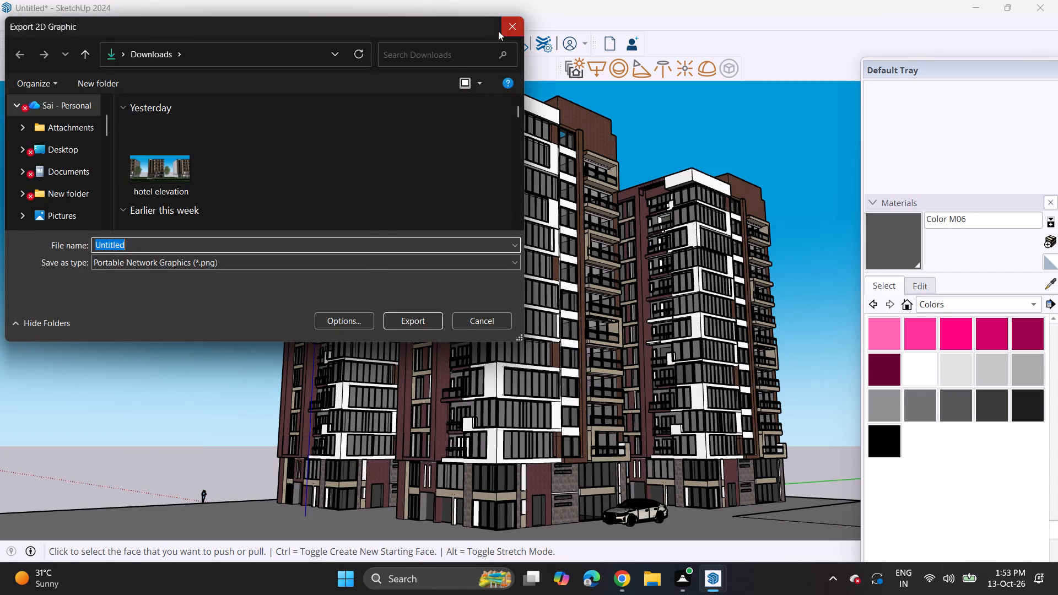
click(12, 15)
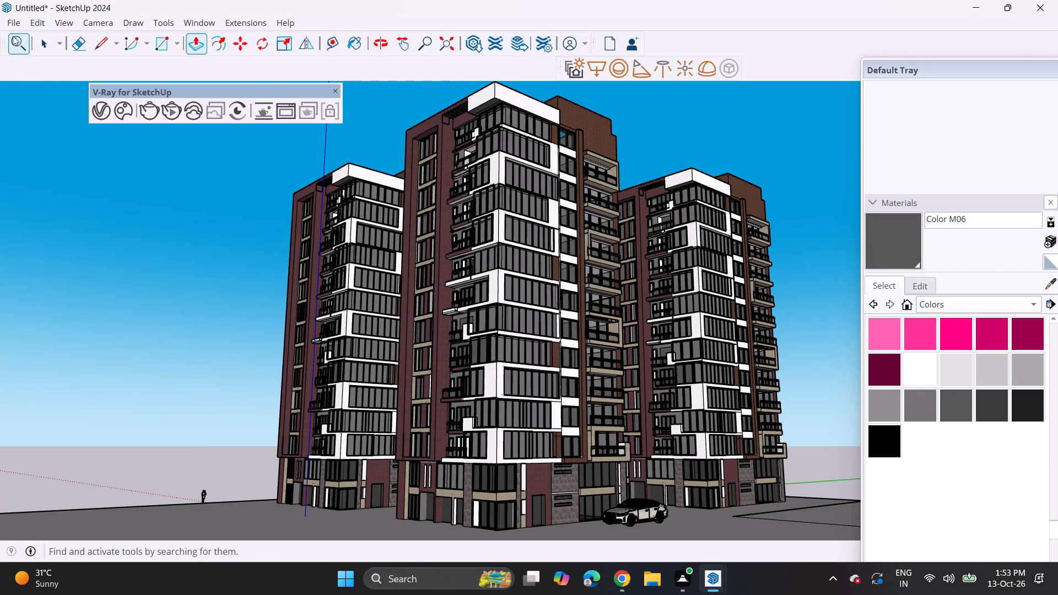
Import the Mercedes+Benz+C63+sedan model from the Downloads folder and place it on open ground well away from the towers.
click(18, 23)
click(43, 218)
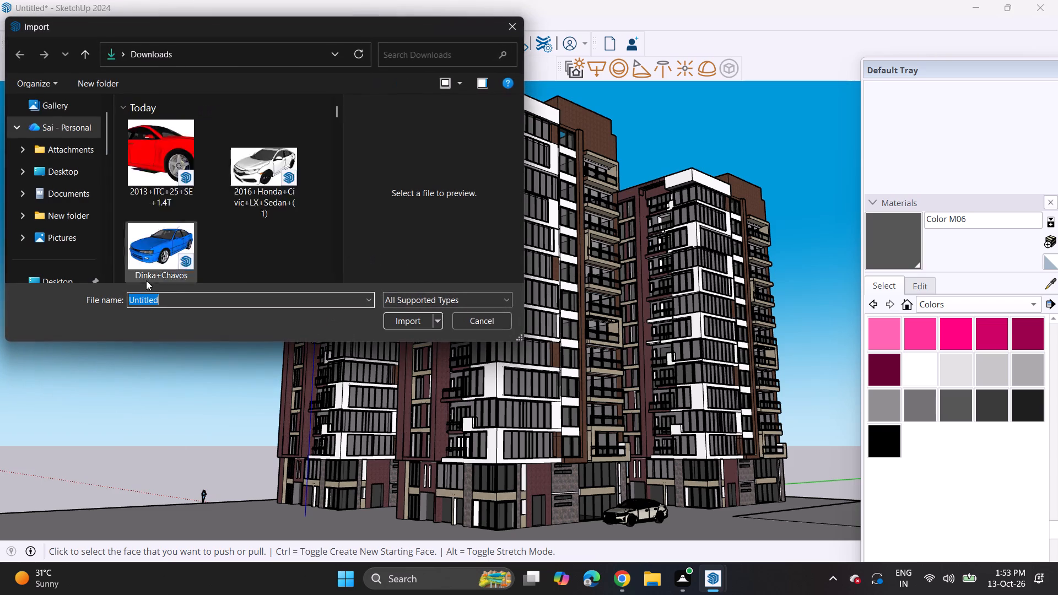
scroll(172, 228, down, 9)
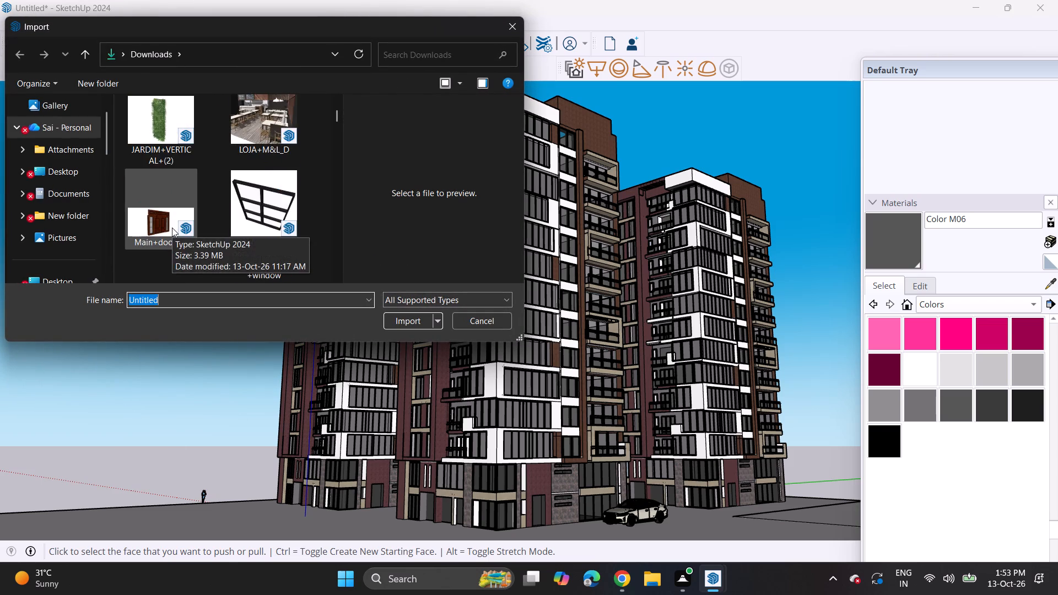
scroll(172, 228, down, 13)
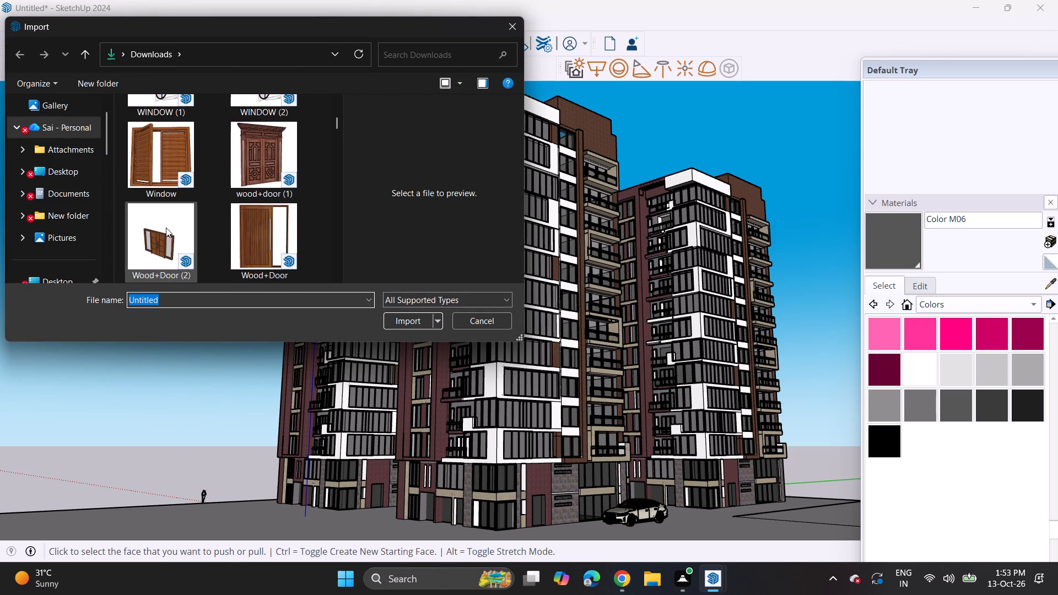
scroll(166, 228, down, 16)
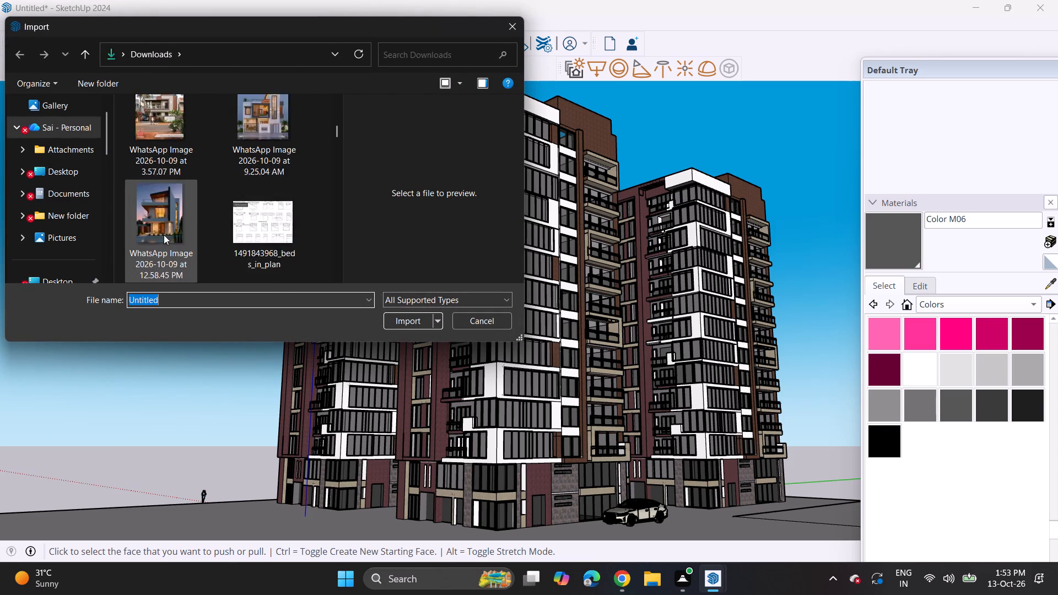
scroll(164, 235, down, 3)
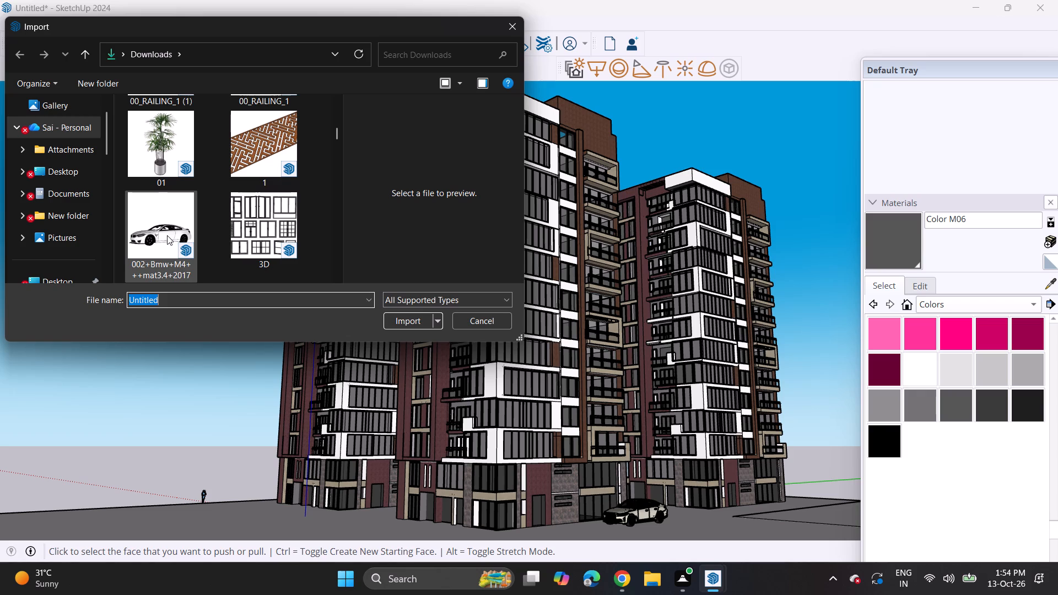
scroll(174, 231, down, 4)
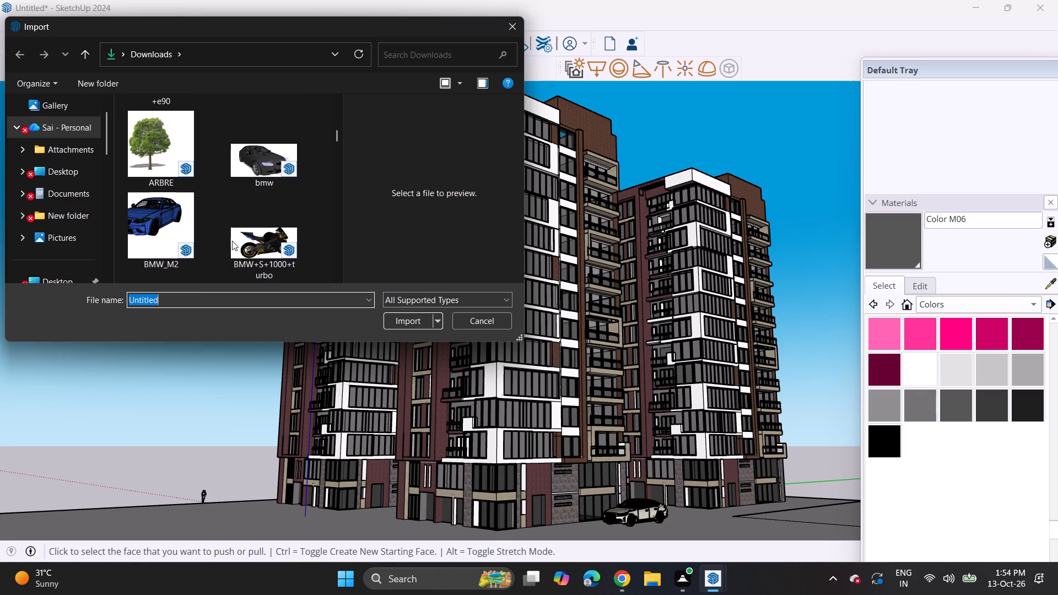
scroll(242, 241, down, 5)
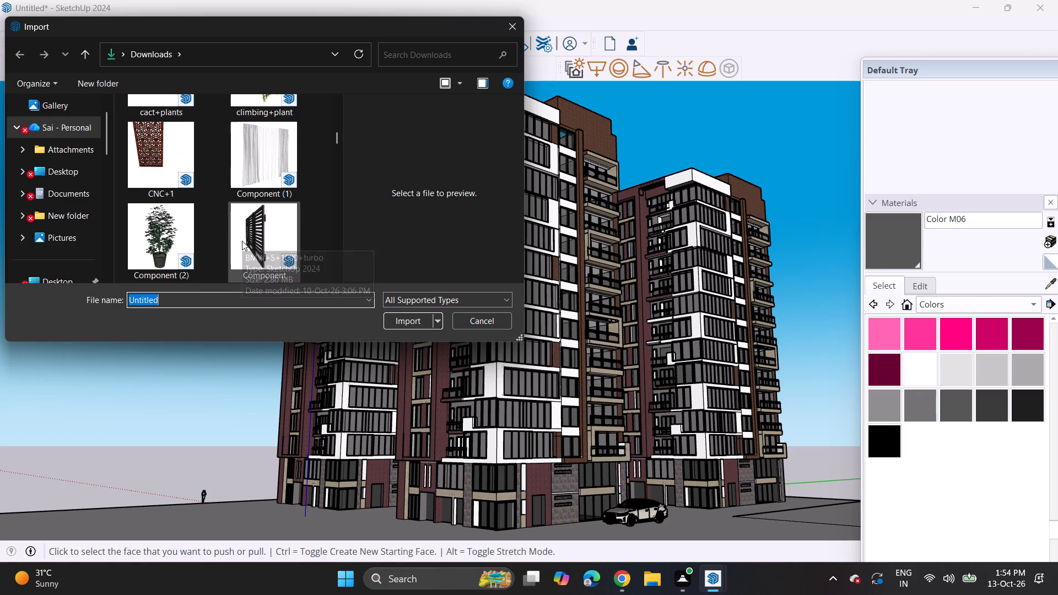
scroll(242, 241, down, 6)
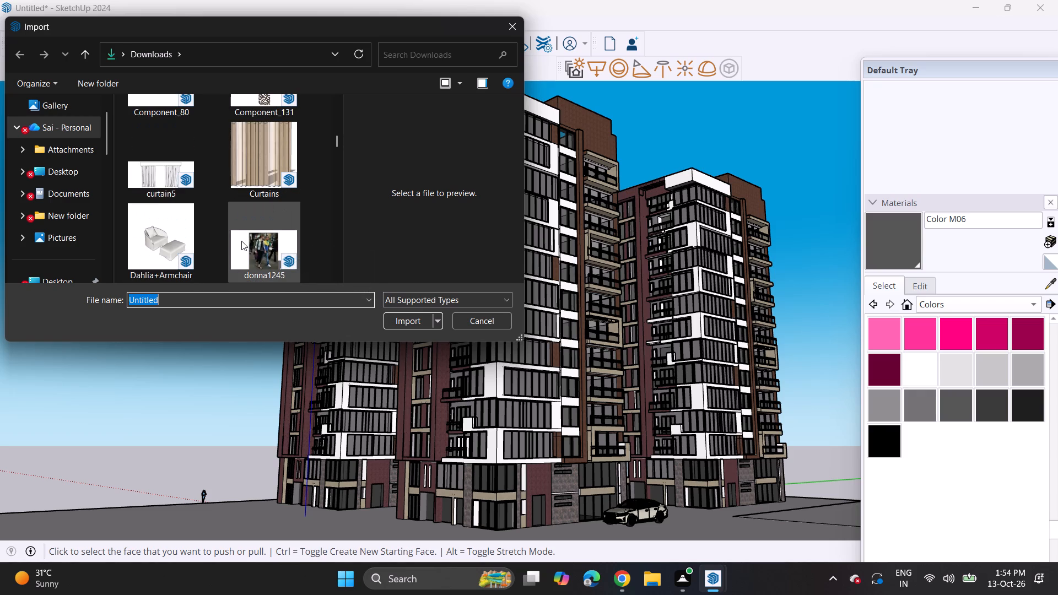
scroll(241, 241, down, 16)
scroll(240, 241, up, 4)
click(251, 210)
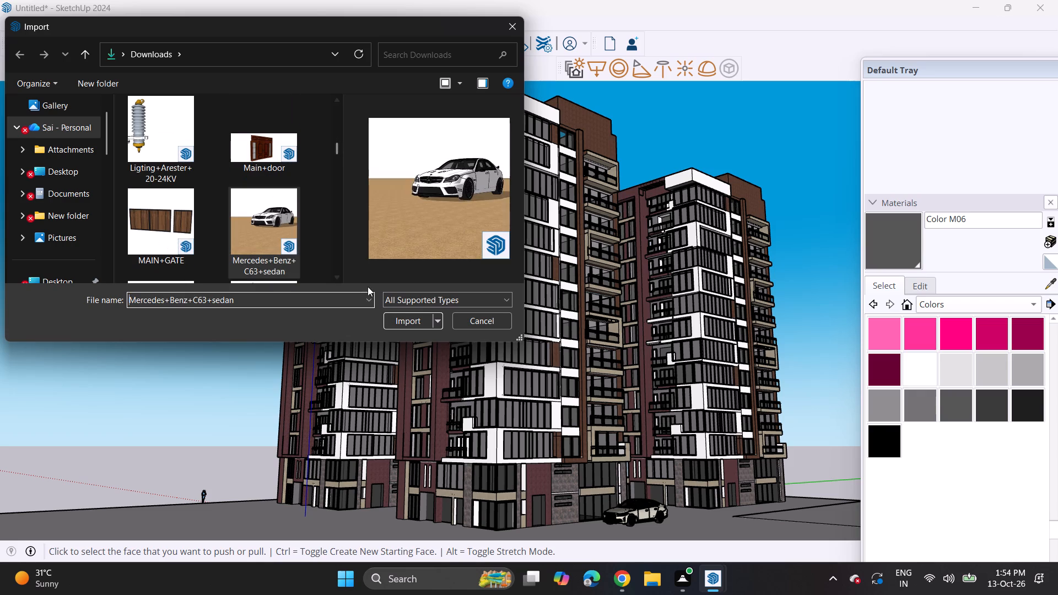
click(395, 312)
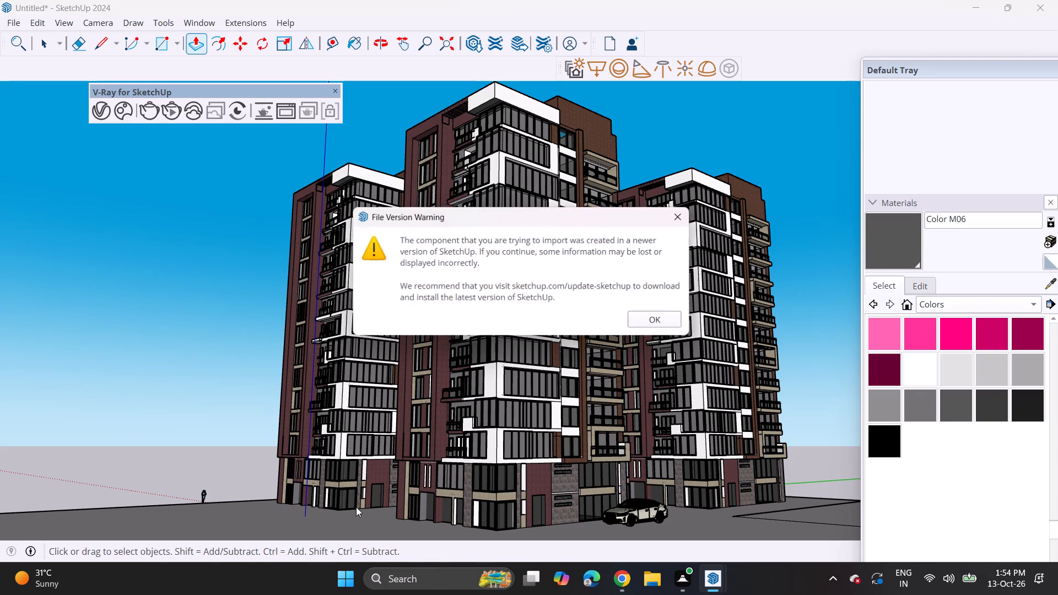
click(673, 324)
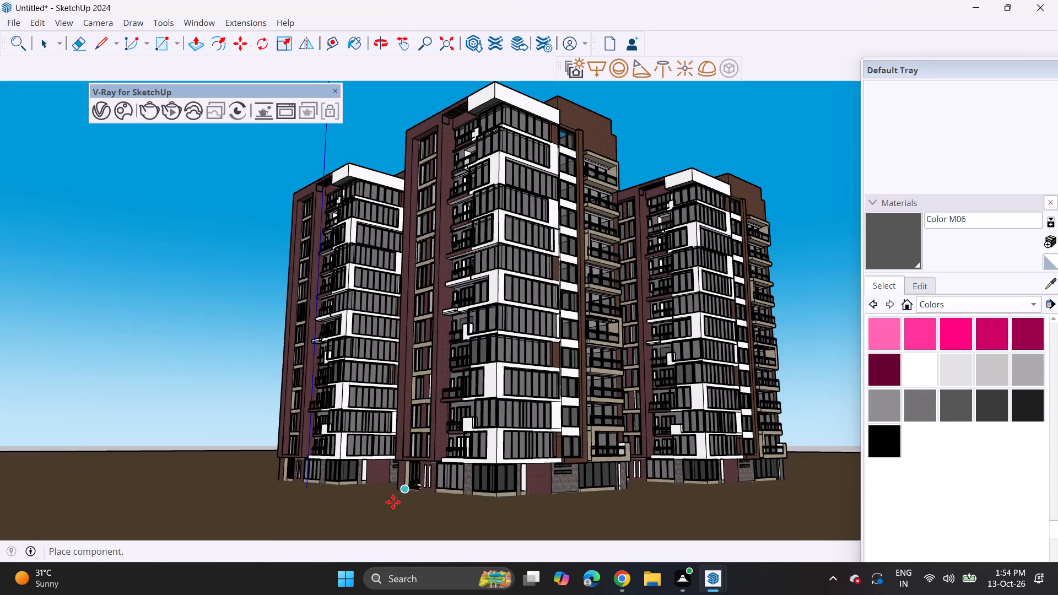
scroll(412, 475, down, 19)
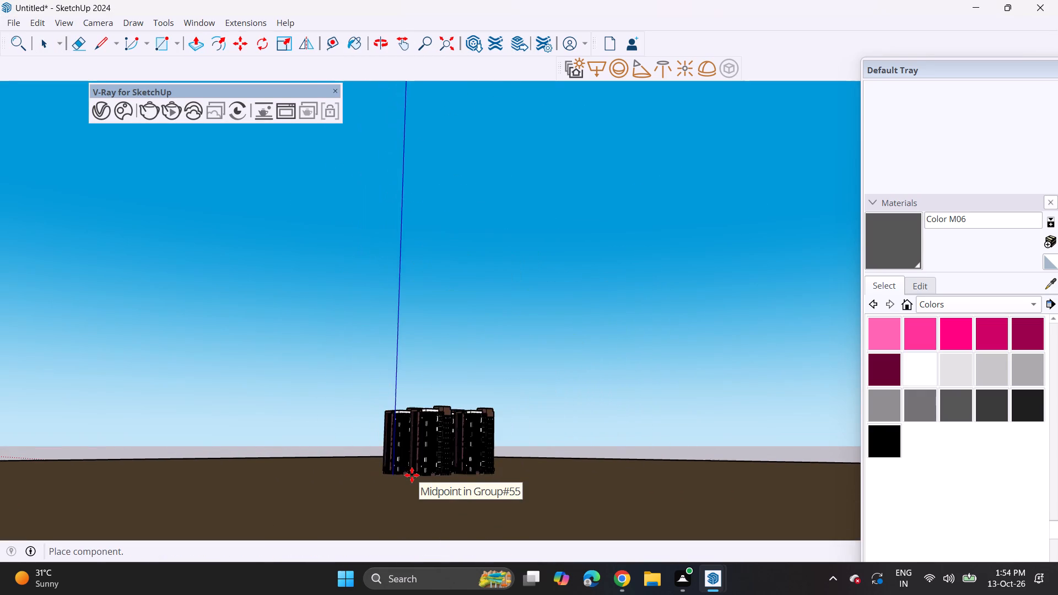
scroll(412, 475, down, 12)
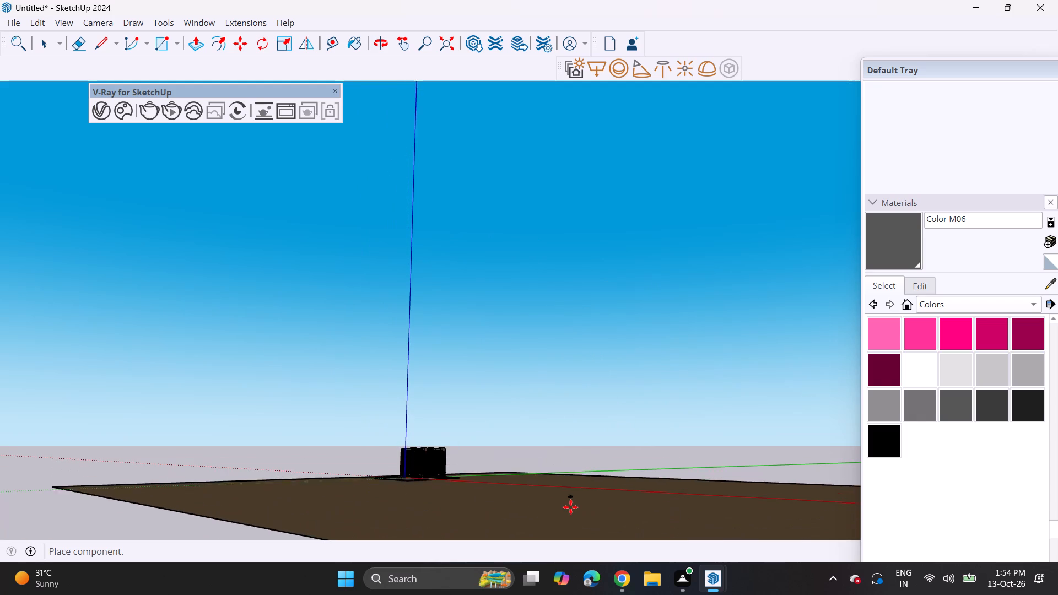
click(574, 514)
key(space)
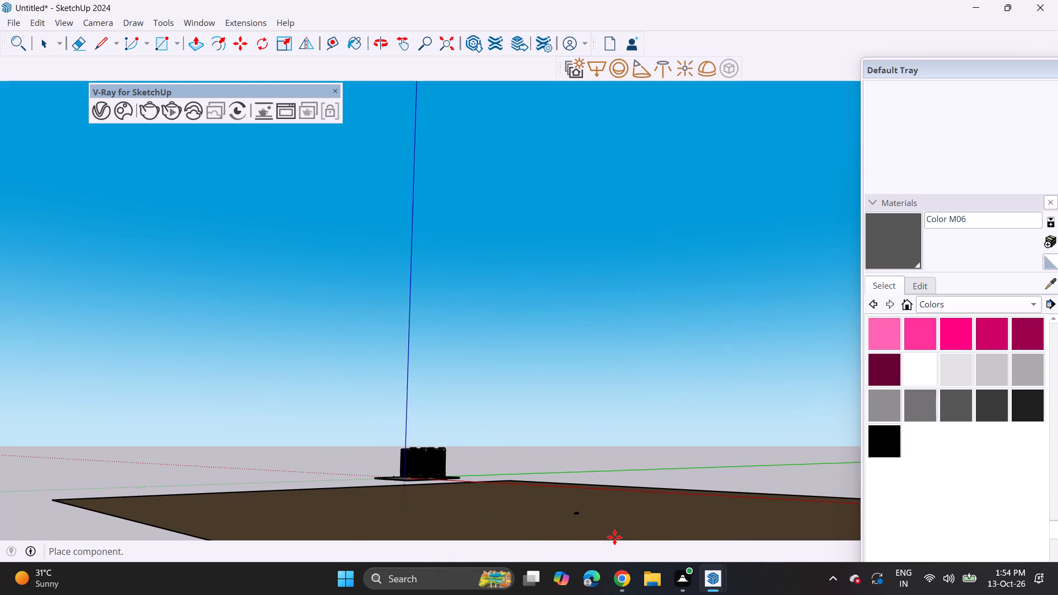
key(space)
scroll(592, 511, up, 10)
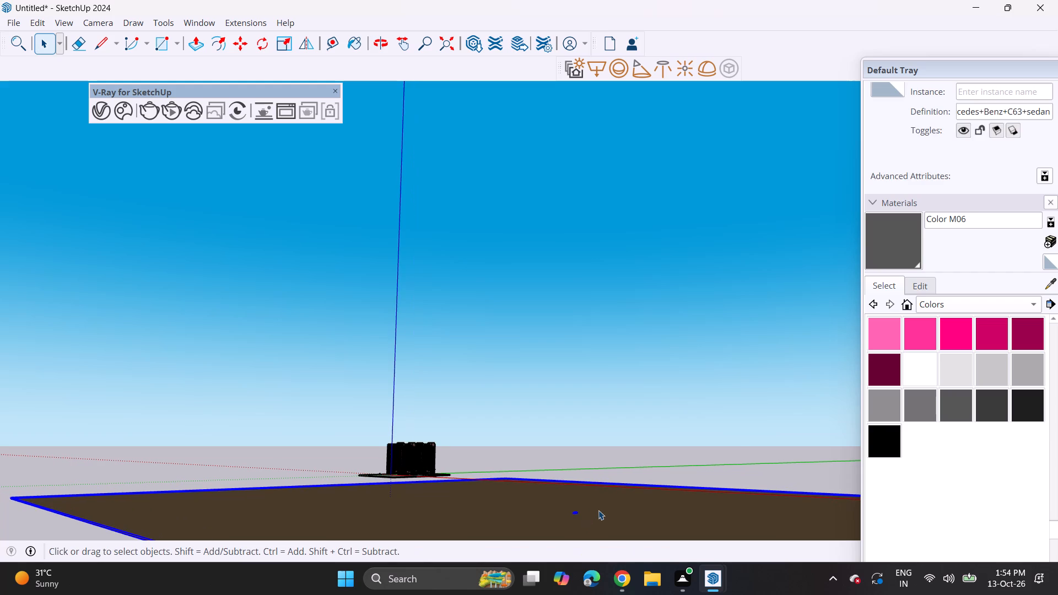
Explode the imported Mercedes sedan model and delete the large brown ground face that came with it.
right_click(598, 510)
click(640, 239)
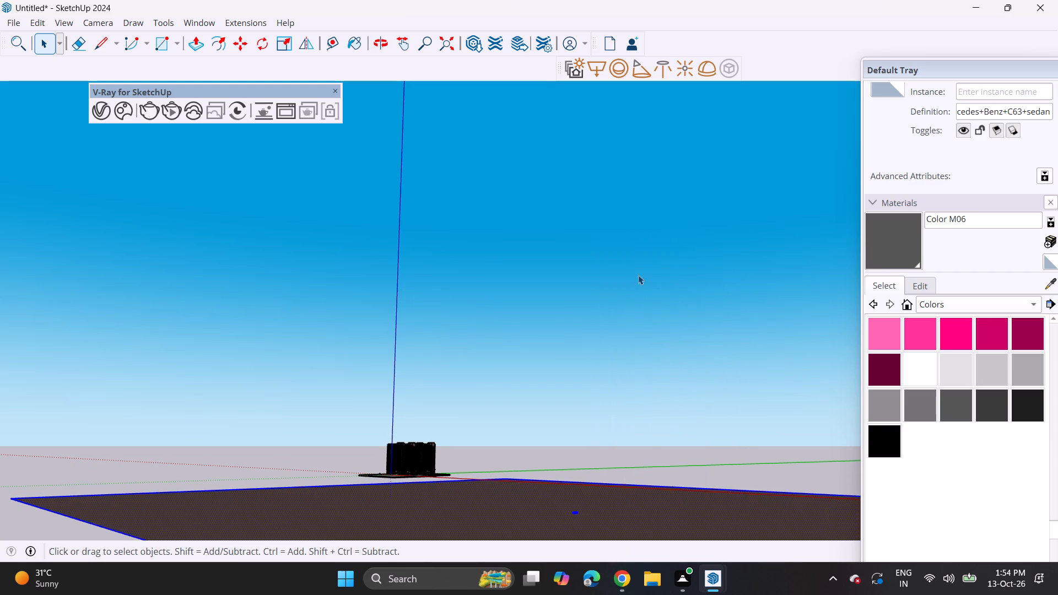
click(627, 514)
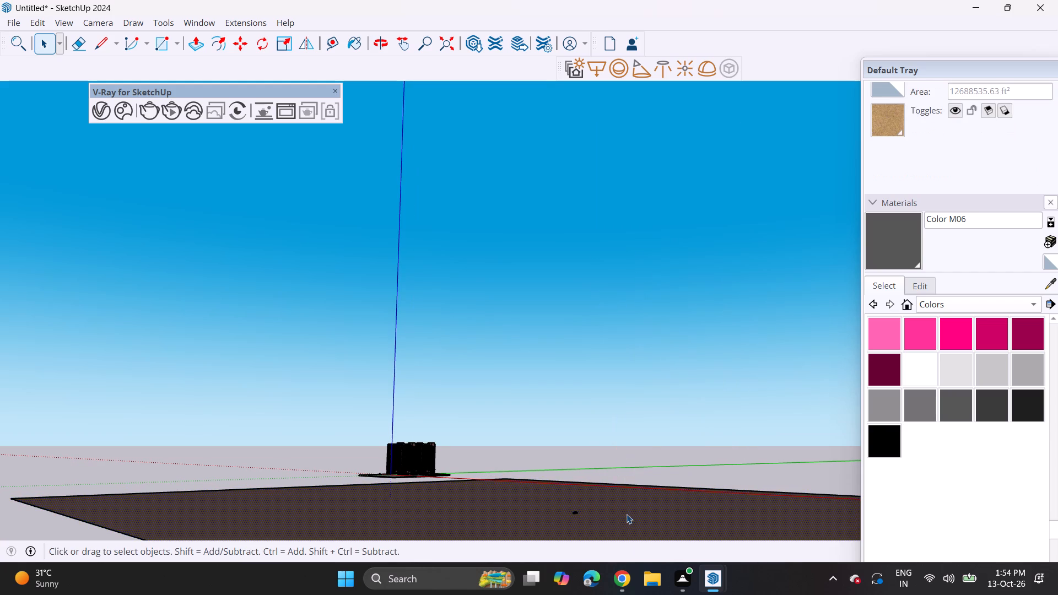
key(Delete)
Select the whole imported sedan on the open ground and nudge it with two short moves.
scroll(567, 520, up, 7)
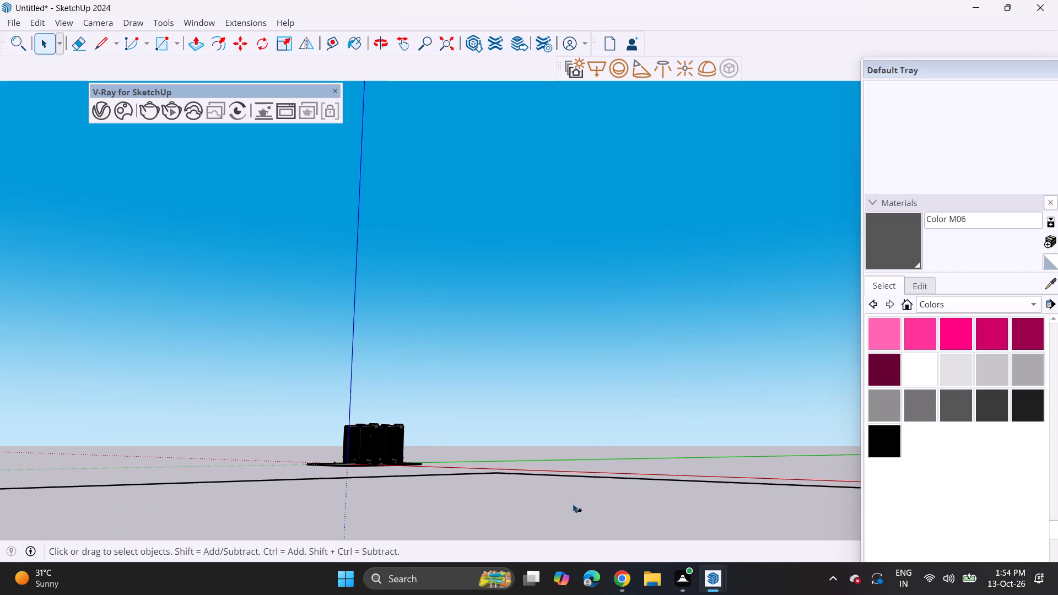
drag(569, 485, 611, 559)
scroll(562, 525, up, 3)
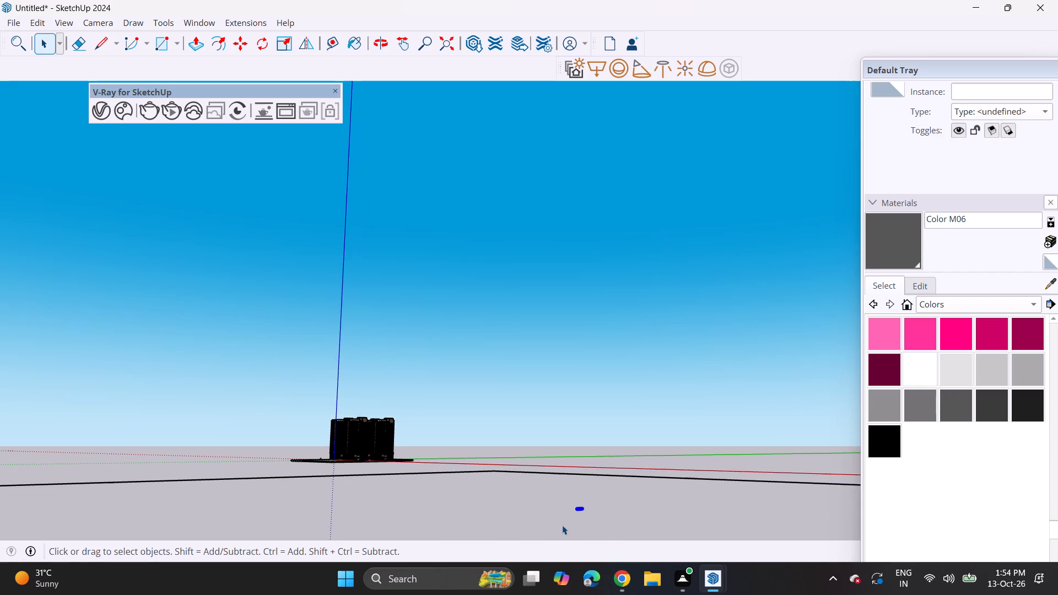
scroll(562, 514, up, 4)
scroll(611, 491, up, 4)
scroll(568, 524, down, 3)
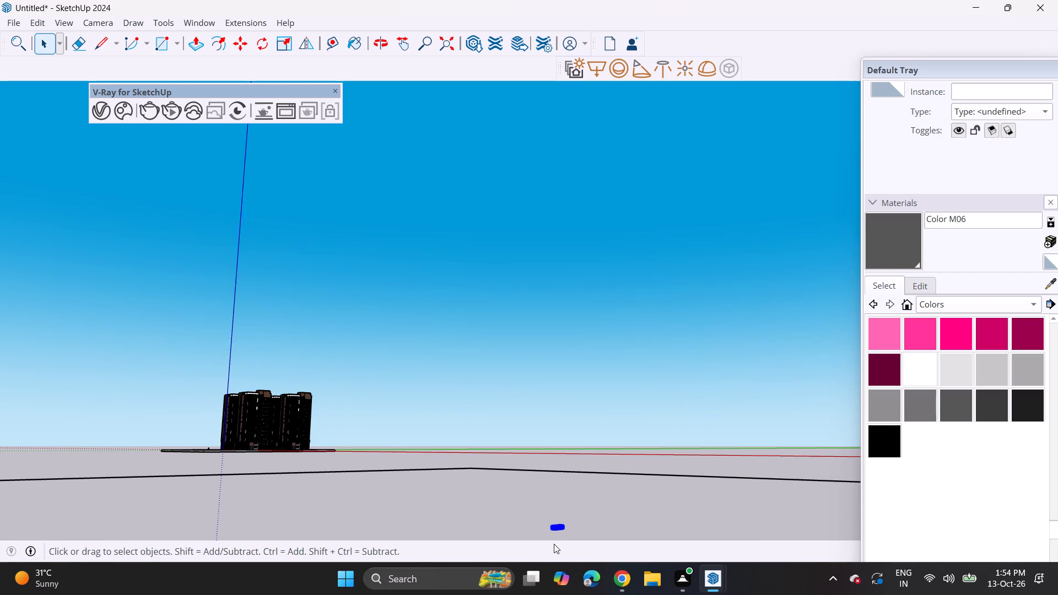
key(m)
click(553, 524)
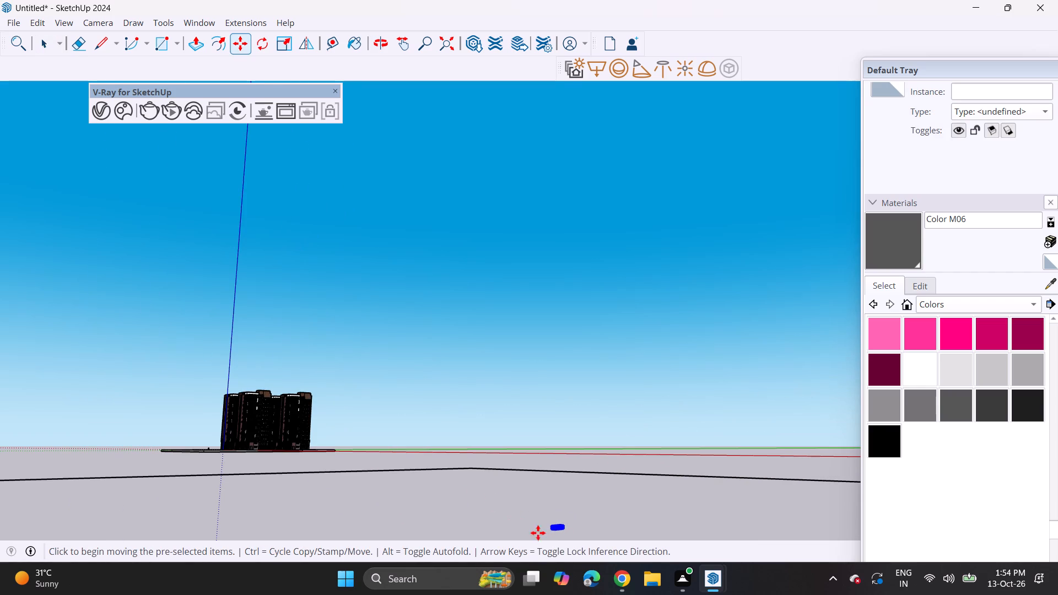
click(555, 531)
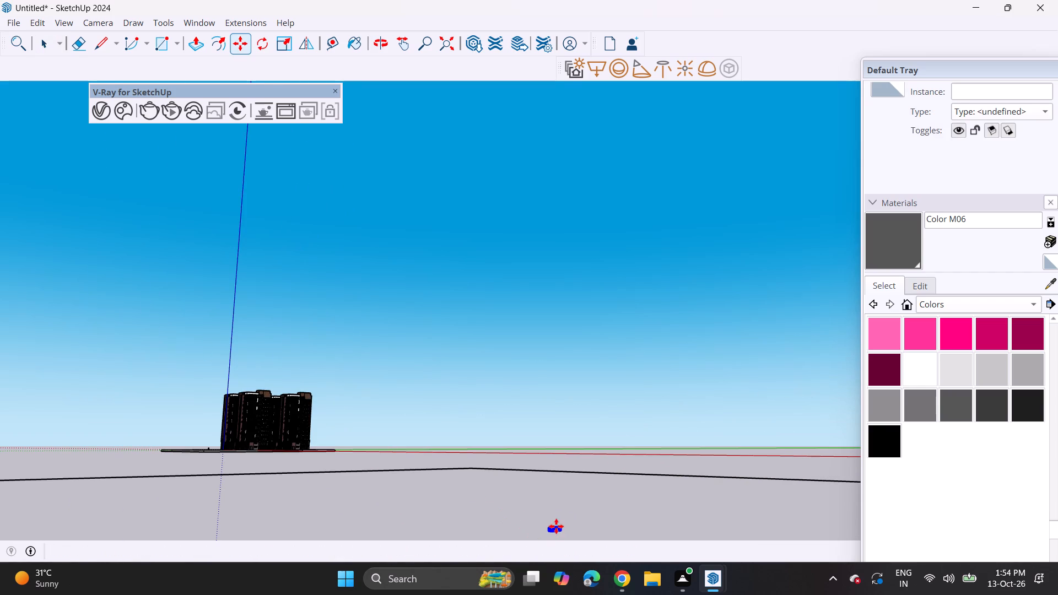
click(556, 532)
click(549, 531)
Move the sedan by its corner from the distant open ground onto the slab beside the front tower's ground-floor entrance.
scroll(560, 530, up, 14)
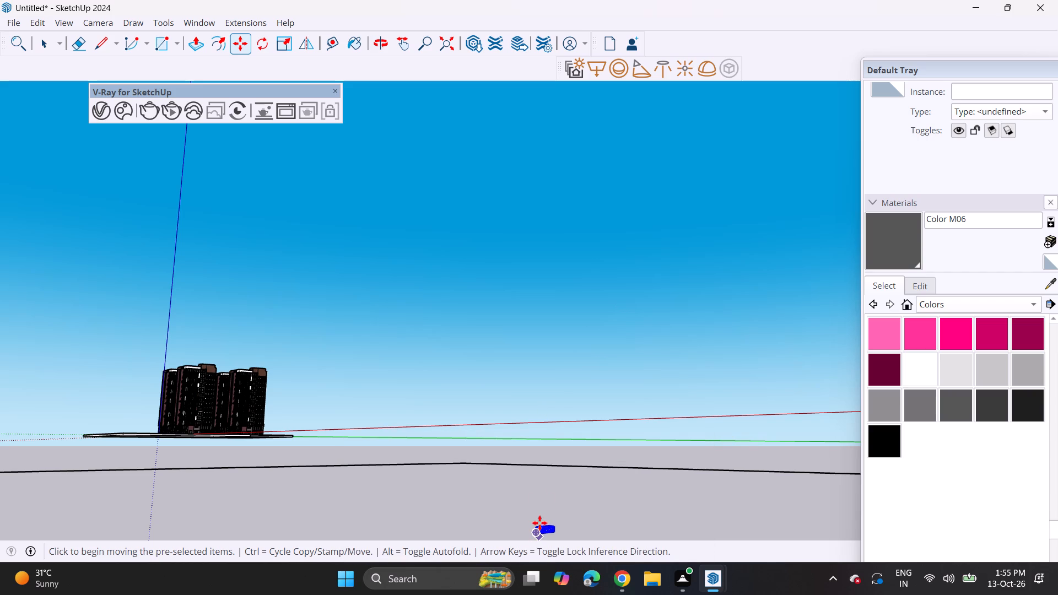
scroll(585, 486, down, 5)
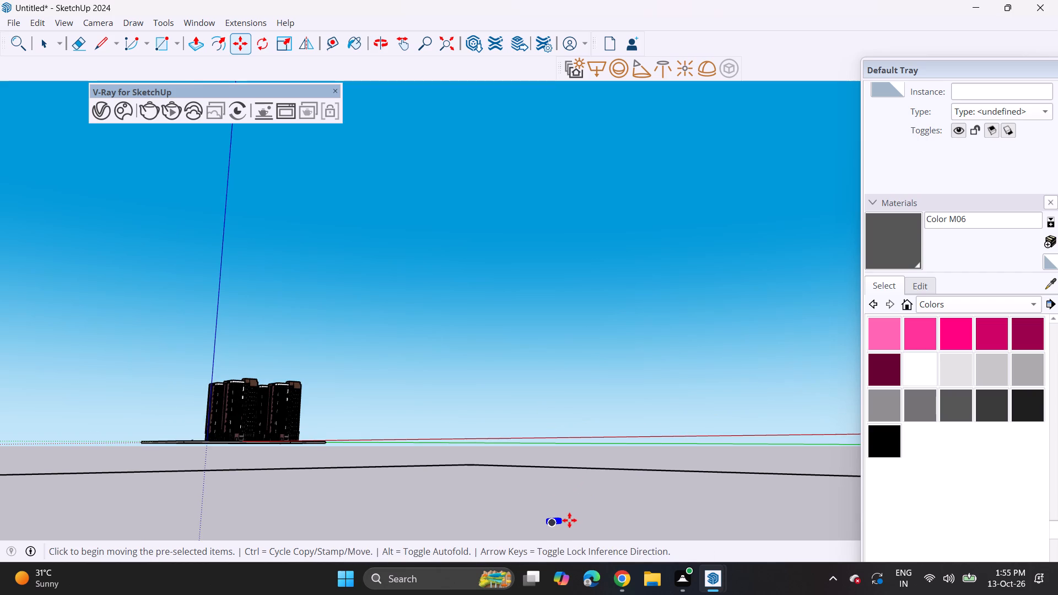
shift+middle_drag(569, 520, 590, 462)
middle_drag(575, 474, 560, 554)
middle_drag(582, 464, 581, 515)
scroll(592, 449, up, 3)
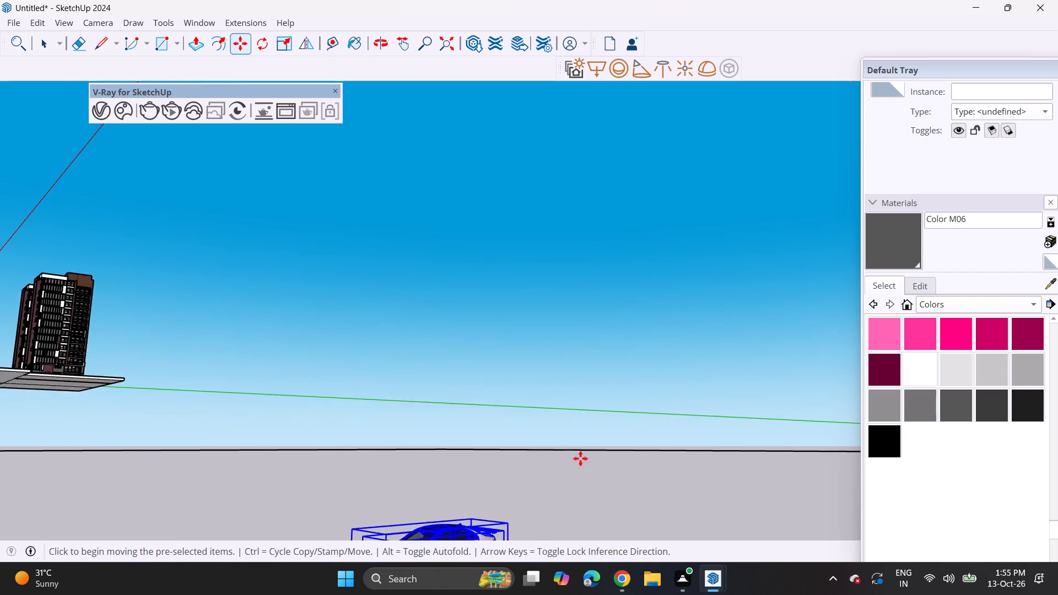
scroll(575, 474, up, 2)
scroll(561, 486, down, 3)
click(526, 513)
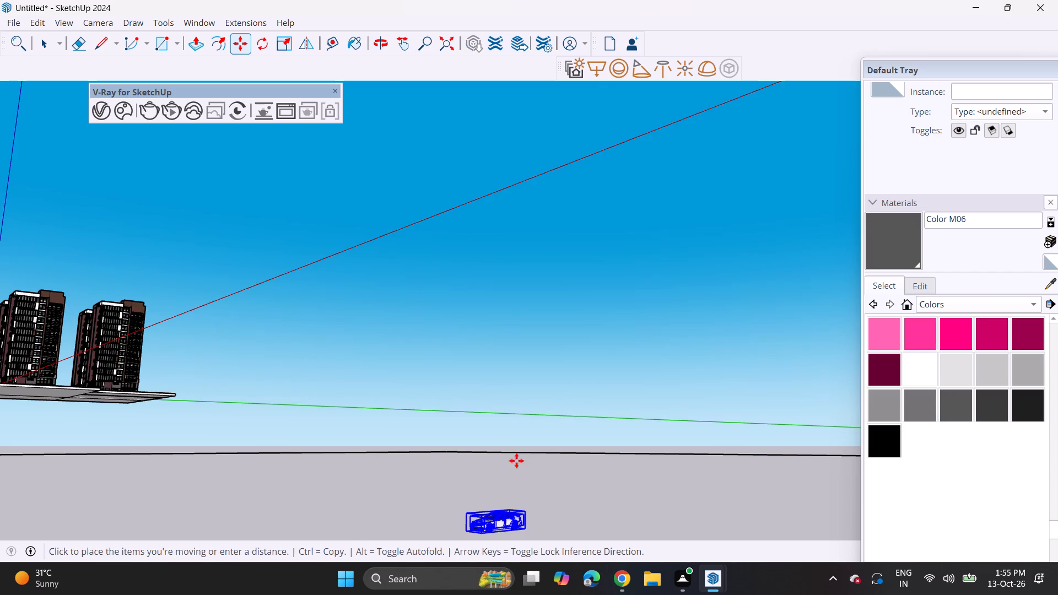
middle_drag(301, 386, 533, 457)
middle_drag(537, 484, 476, 321)
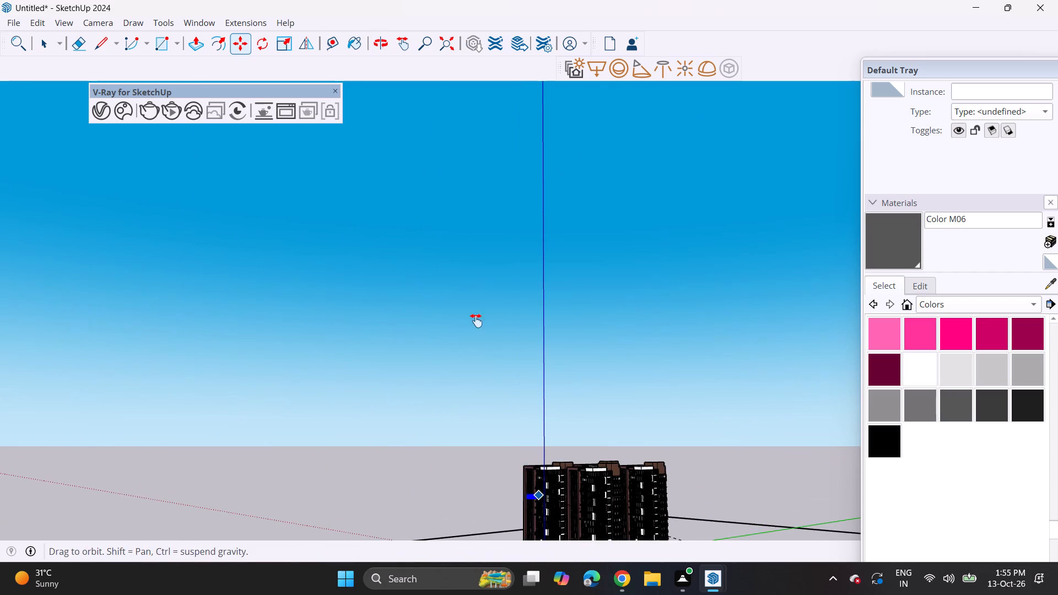
middle_drag(476, 321, 430, 264)
middle_drag(412, 286, 398, 434)
scroll(436, 374, up, 6)
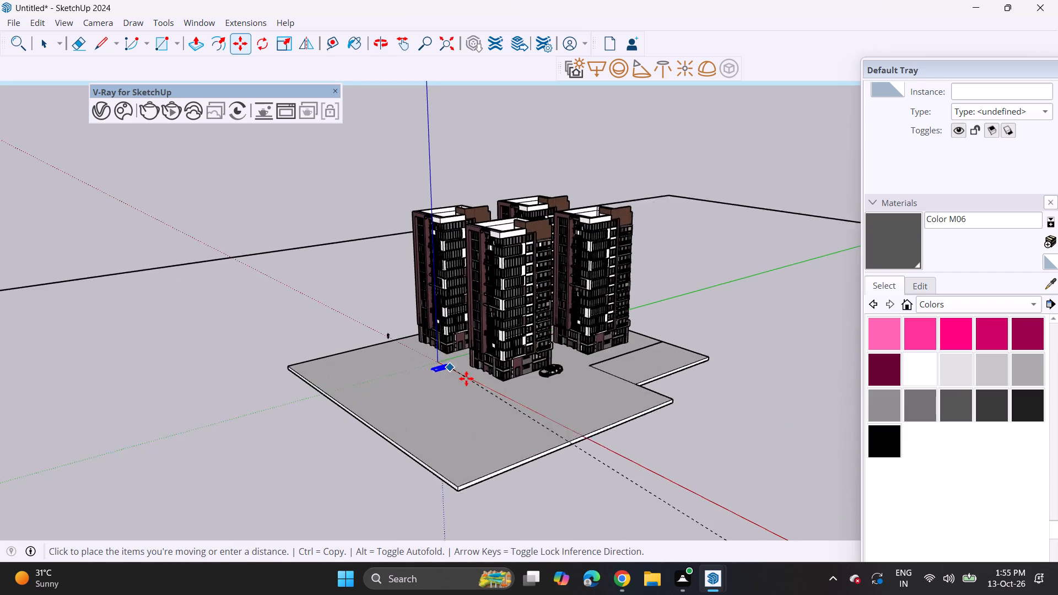
scroll(479, 384, up, 17)
scroll(481, 369, up, 4)
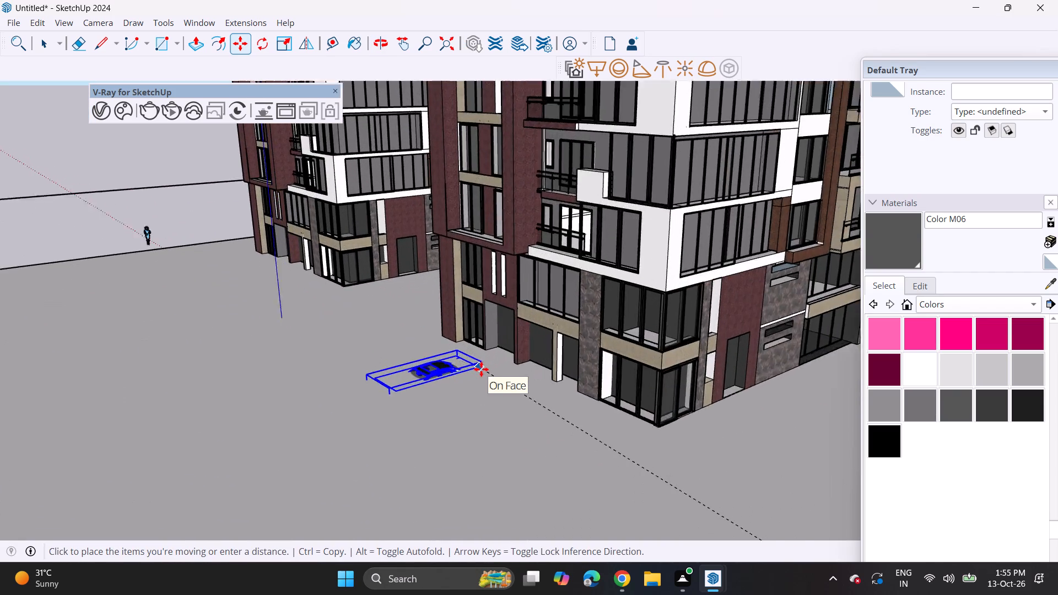
scroll(477, 360, up, 4)
click(477, 360)
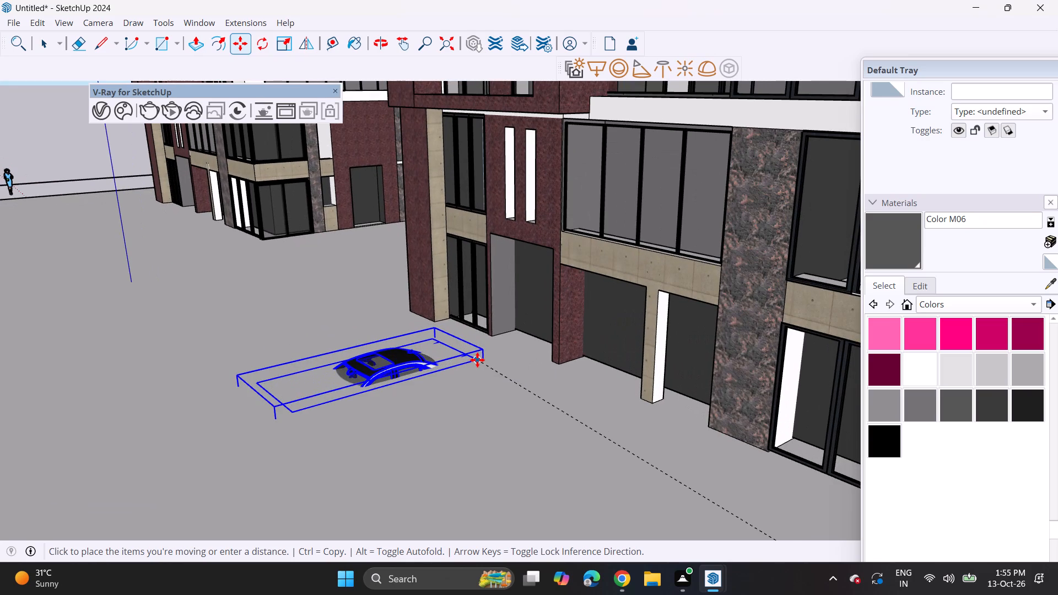
Raise the sunken sedan and adjust its height vertically so it rests on the slab surface.
click(482, 392)
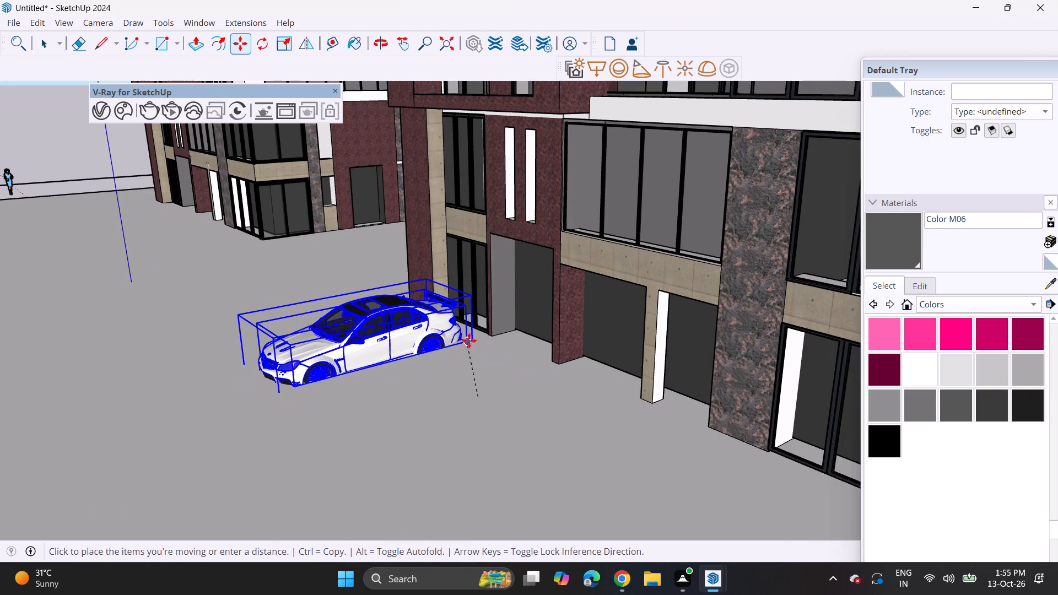
click(469, 342)
click(469, 370)
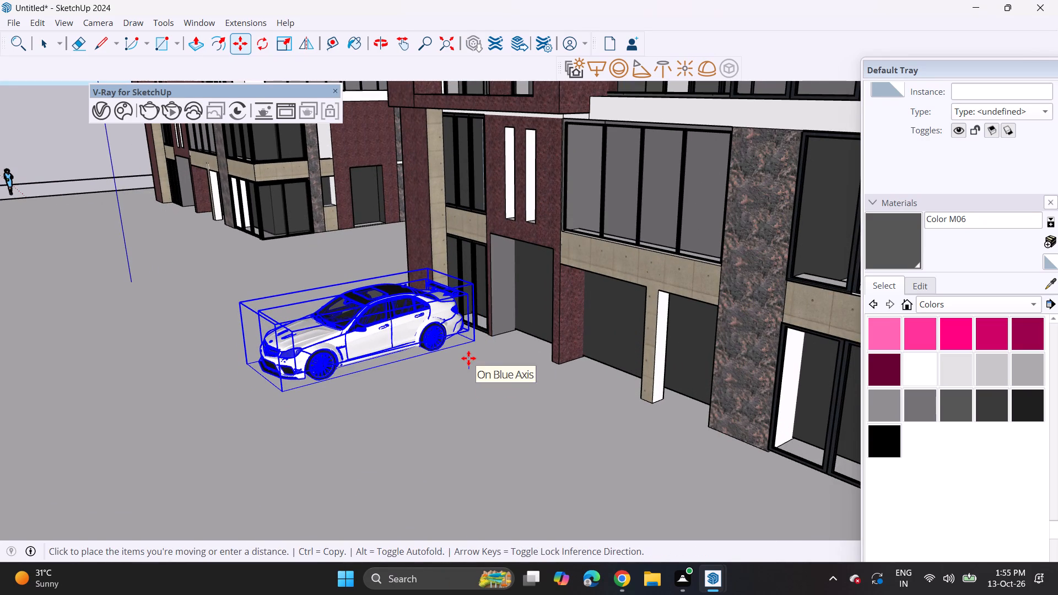
click(468, 358)
Rotate the sedan about half a turn on the ground plane so it faces the opposite way.
click(255, 49)
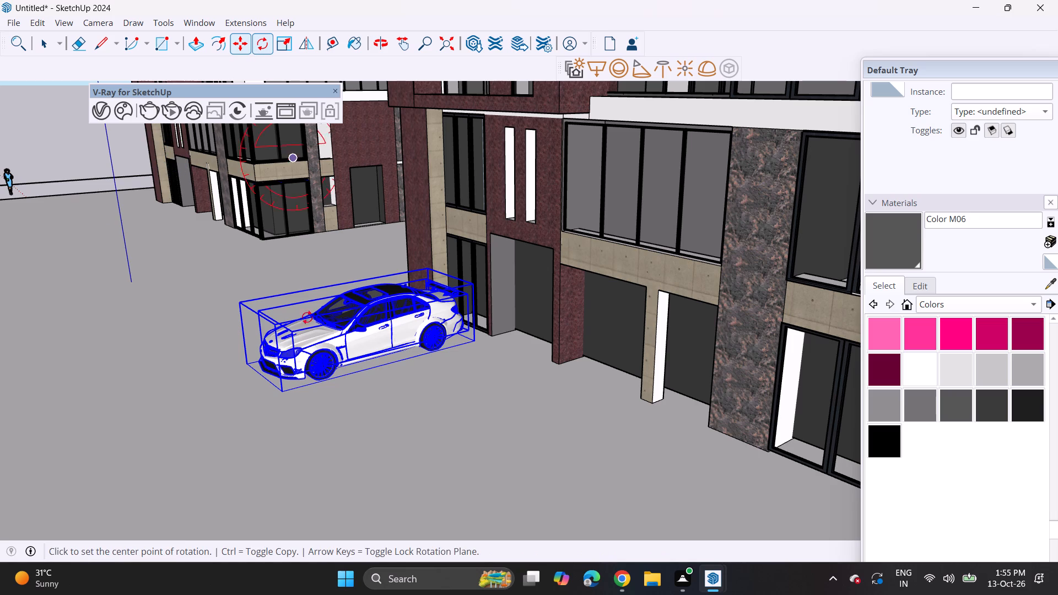
click(329, 467)
click(347, 492)
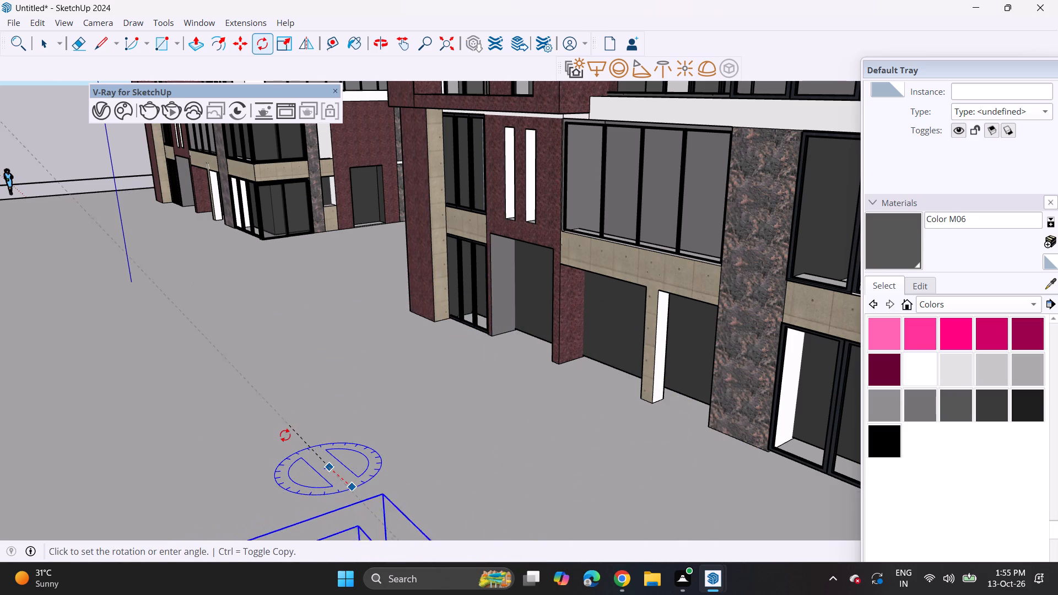
click(289, 429)
Move the rotated sedan across the slab back to the front tower's side entrance.
scroll(328, 434, down, 8)
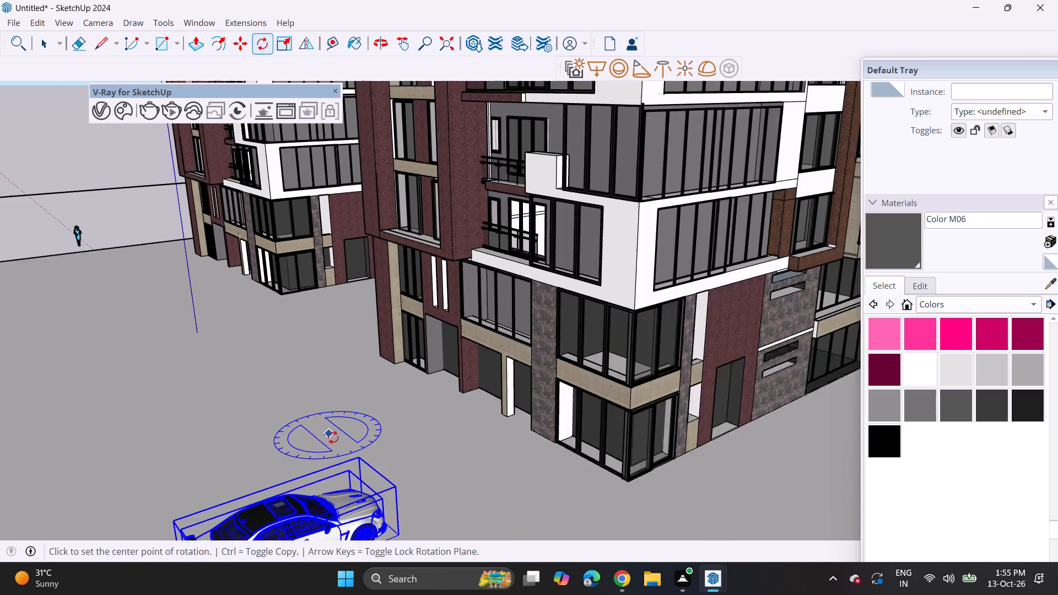
shift+middle_drag(356, 458, 343, 351)
key(m)
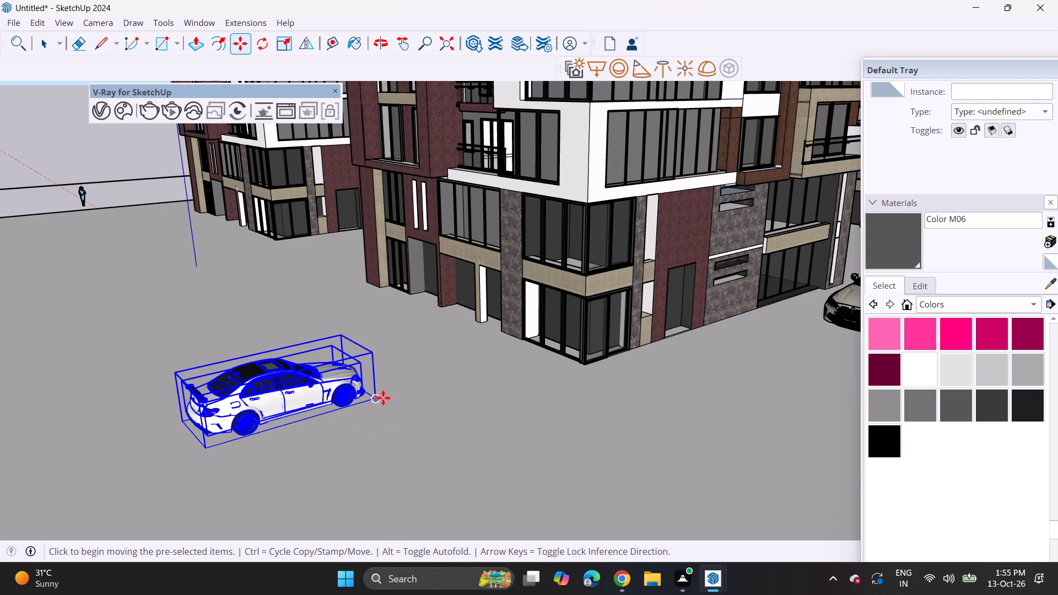
click(383, 398)
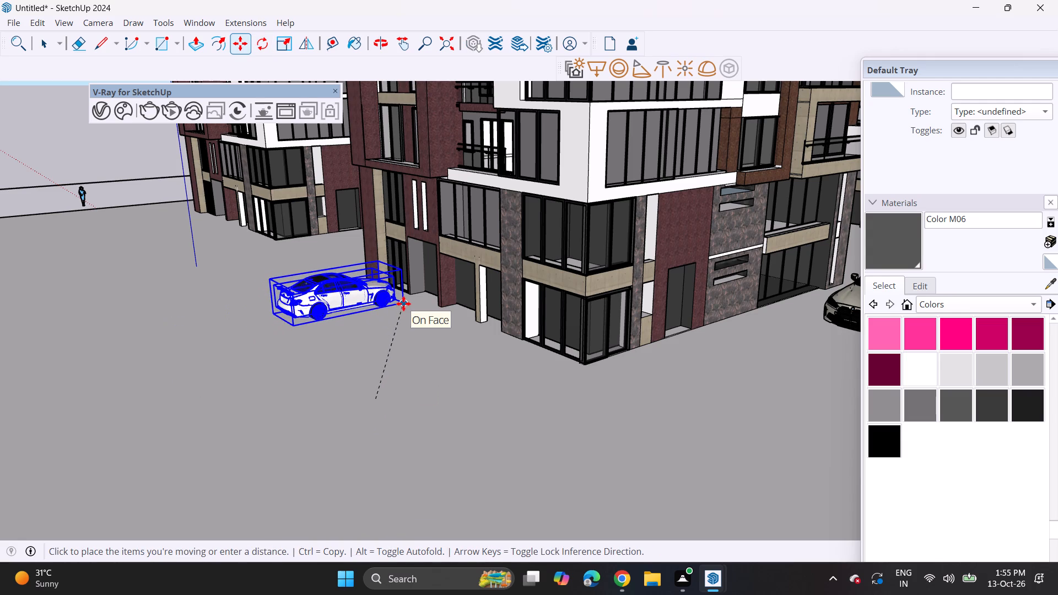
drag(405, 295, 406, 301)
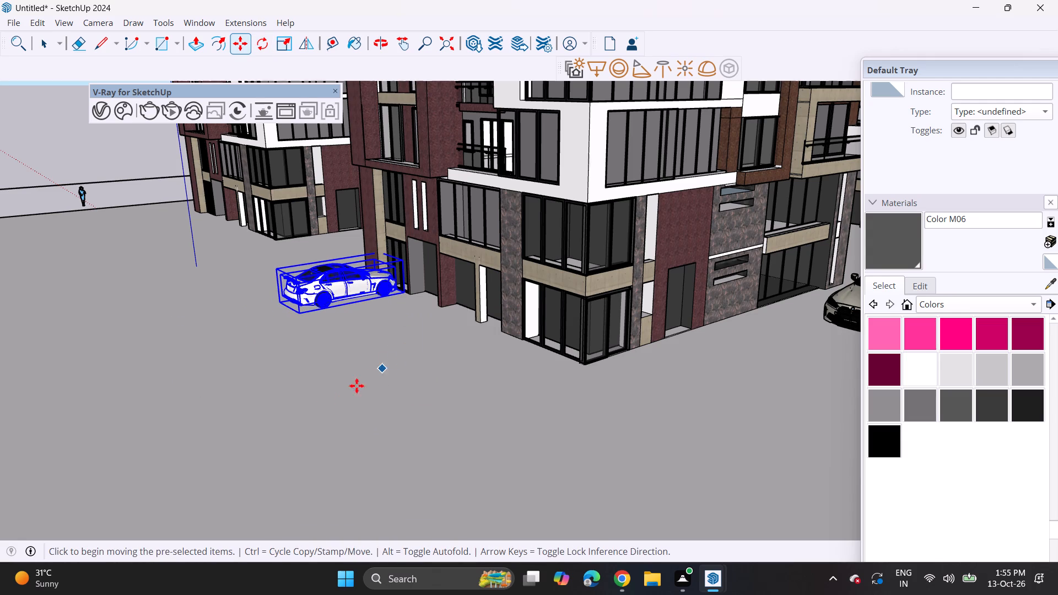
Deselect the sedan and check both parked cars against the towers from low and raised corner viewpoints.
key(space)
click(146, 414)
middle_drag(371, 394, 354, 321)
middle_drag(383, 288, 301, 463)
scroll(315, 424, down, 6)
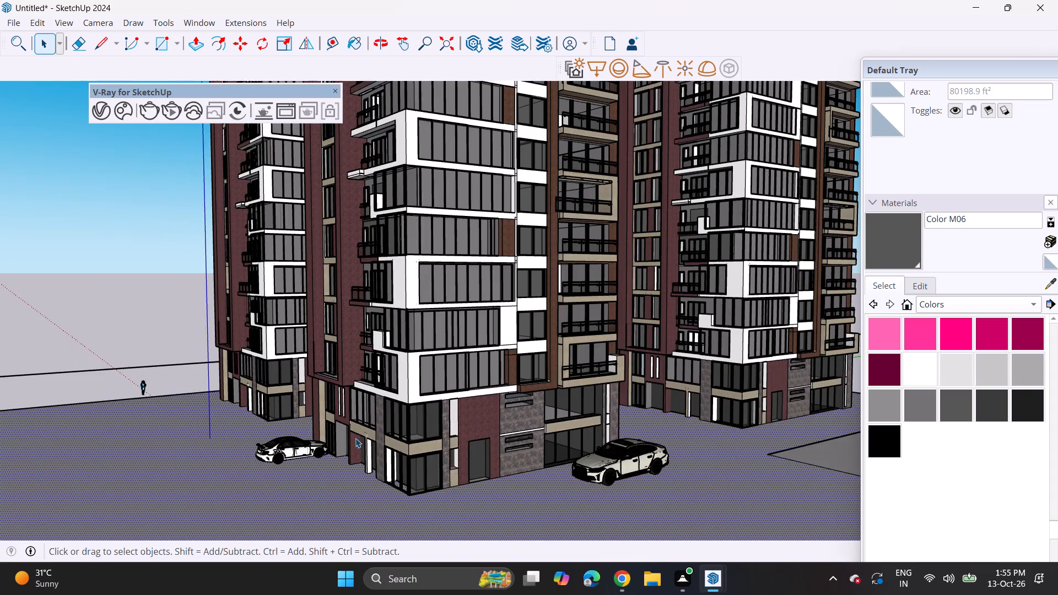
middle_drag(355, 438, 394, 484)
middle_drag(394, 484, 408, 449)
click(197, 401)
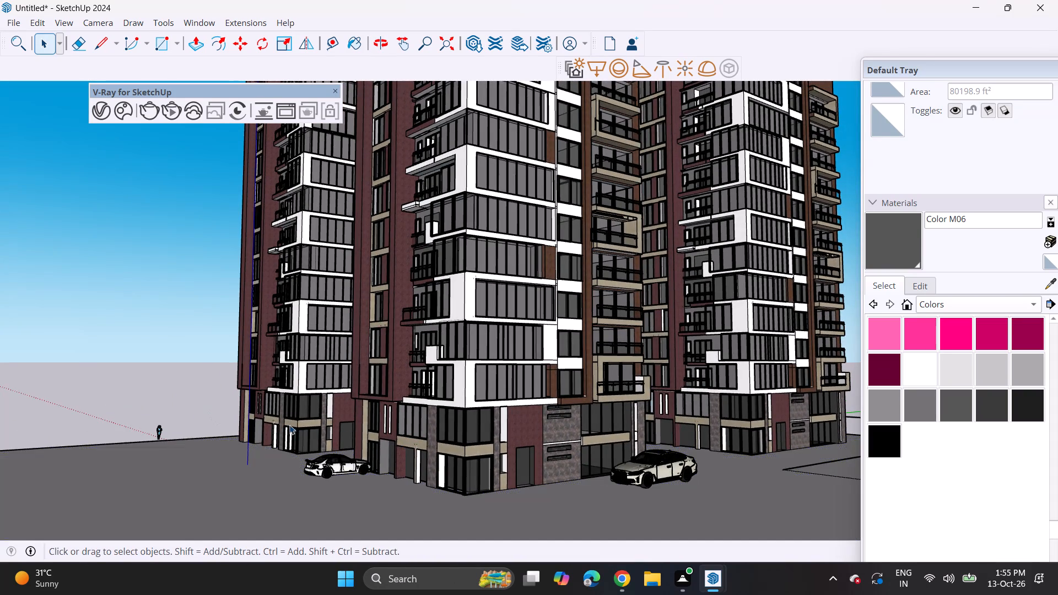
middle_drag(340, 428, 338, 399)
middle_drag(585, 398, 589, 477)
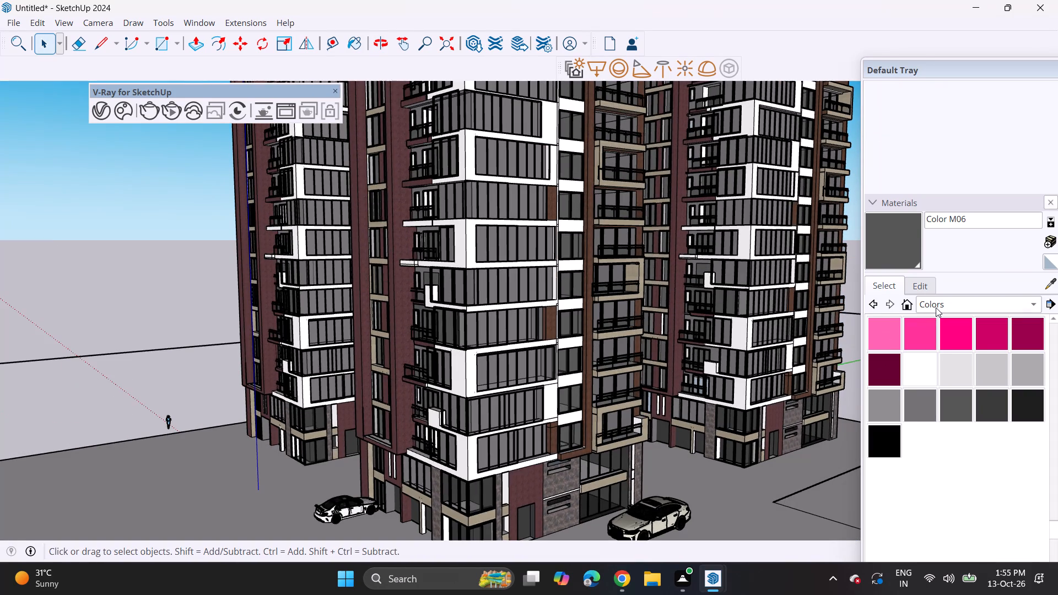
Paint the slab's ground faces around the towers with Tile Grey from the Tile material collection.
click(936, 307)
click(919, 408)
scroll(943, 424, down, 5)
click(977, 375)
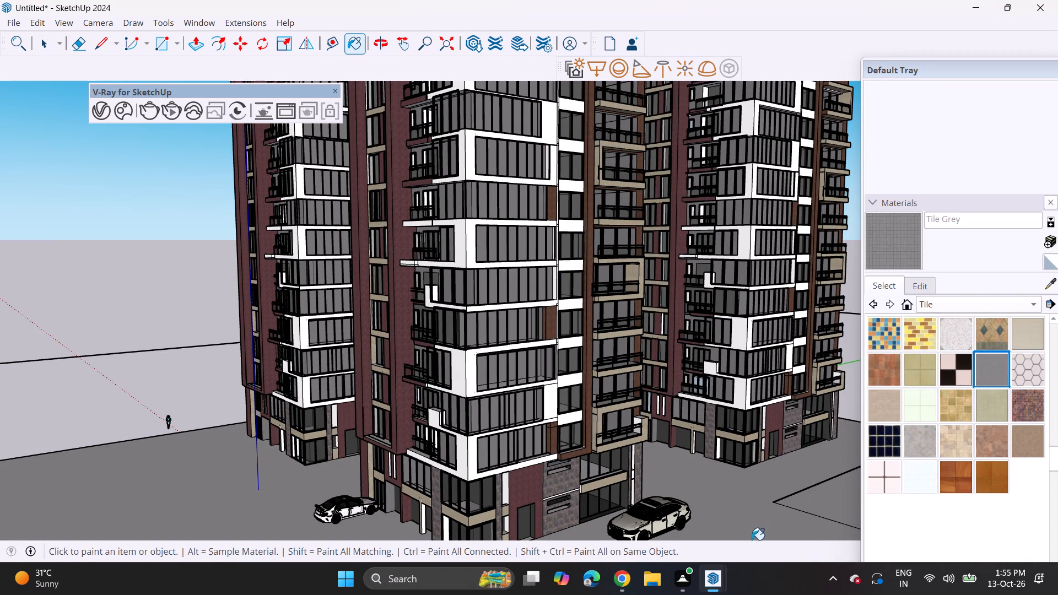
click(752, 540)
click(838, 505)
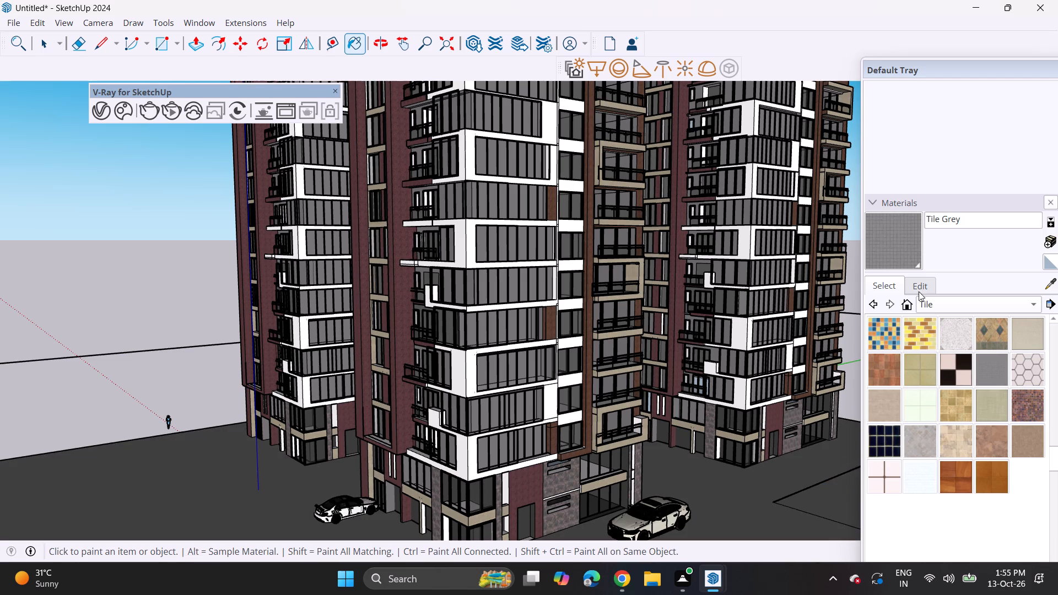
Set the Tile Grey material's texture width to 800 with its proportions locked.
click(919, 288)
click(930, 486)
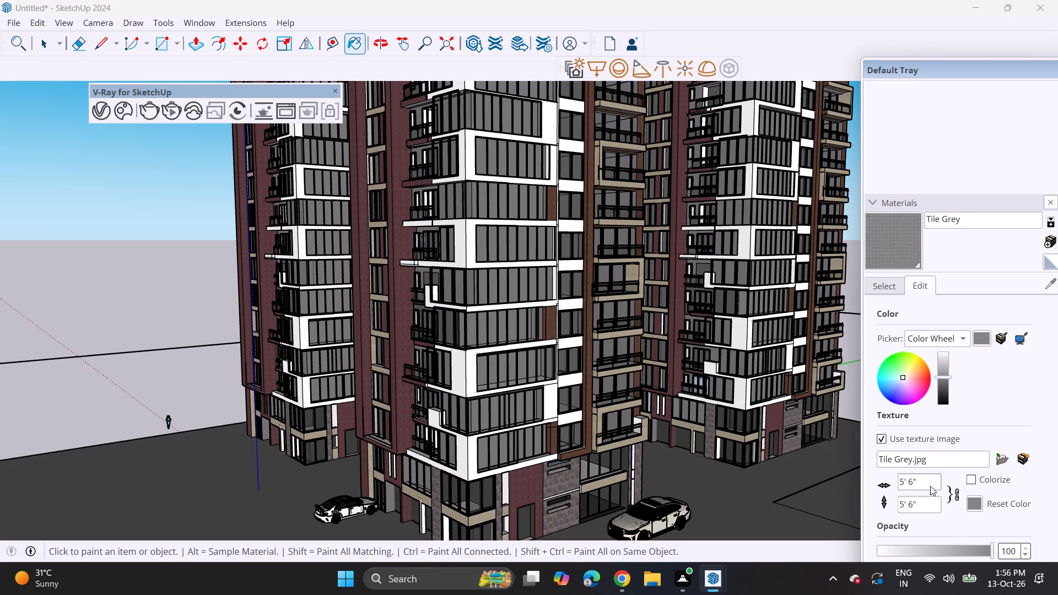
key(BackSpace)
key(BackSpace)
key(BackSpace)
key(BackSpace)
key(BackSpace)
key(BackSpace)
key(BackSpace)
key(BackSpace)
key(BackSpace)
key(BackSpace)
key(BackSpace)
key(BackSpace)
key(BackSpace)
key(BackSpace)
text(600)
key(BackSpace)
key(BackSpace)
key(BackSpace)
key(BackSpace)
text(800)
key(space)
key(space)
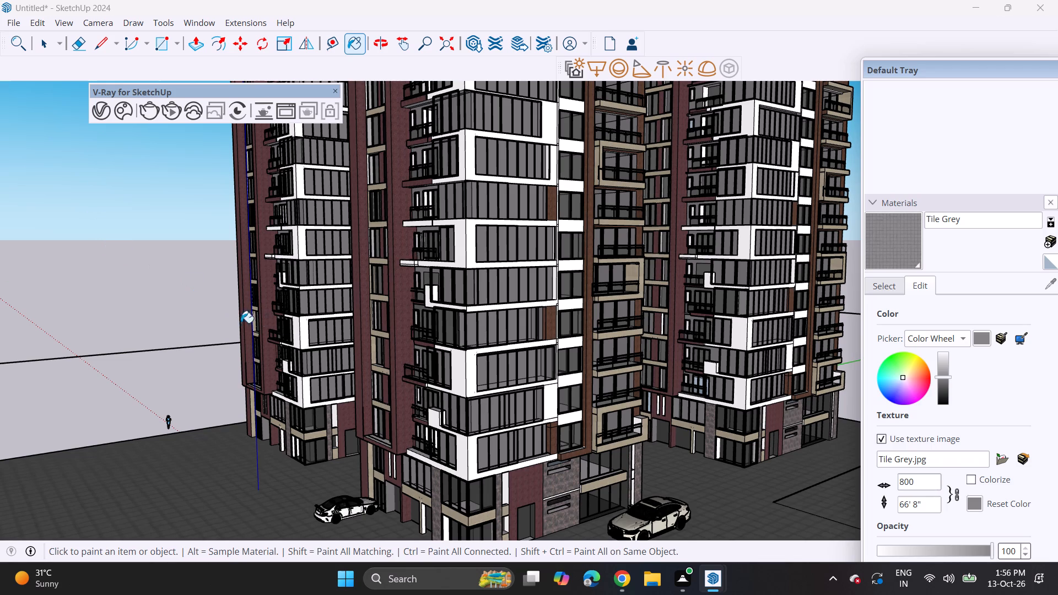
middle_drag(472, 470, 474, 445)
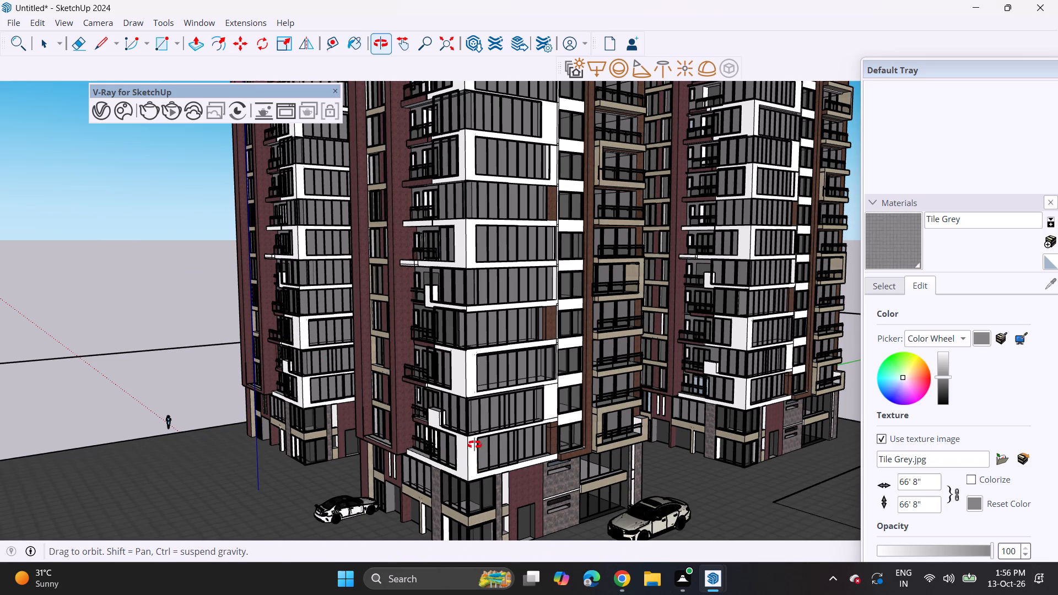
Frame the high-rise towers and both parked cars in a low, street-level corner perspective with the full tower heights in view.
middle_drag(474, 445, 478, 381)
scroll(467, 381, down, 2)
middle_drag(495, 347, 496, 505)
shift+middle_drag(521, 360, 510, 552)
middle_drag(532, 474, 531, 499)
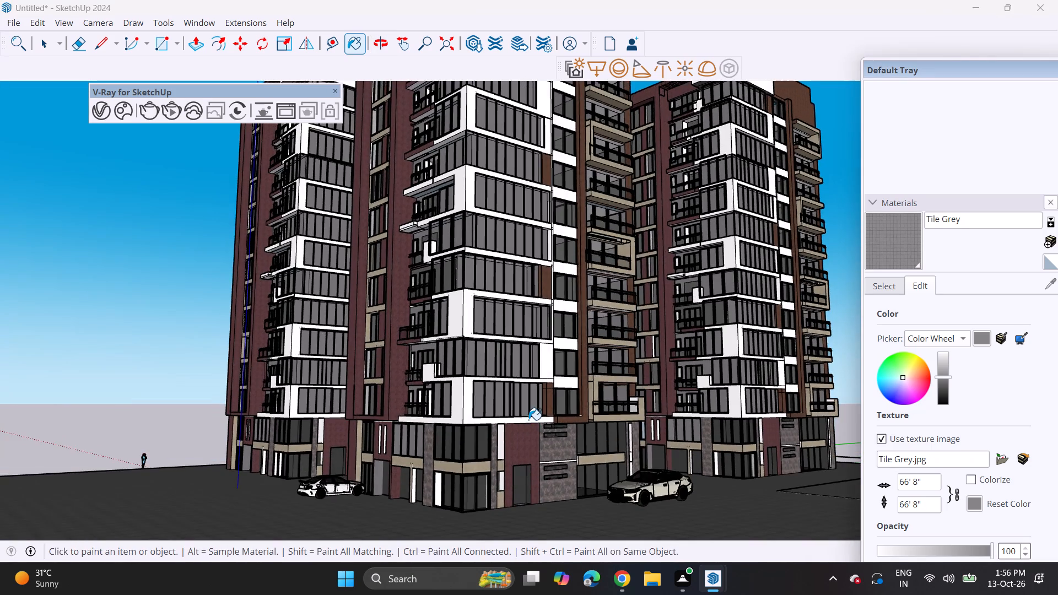
scroll(528, 420, down, 3)
shift+middle_drag(537, 425, 533, 447)
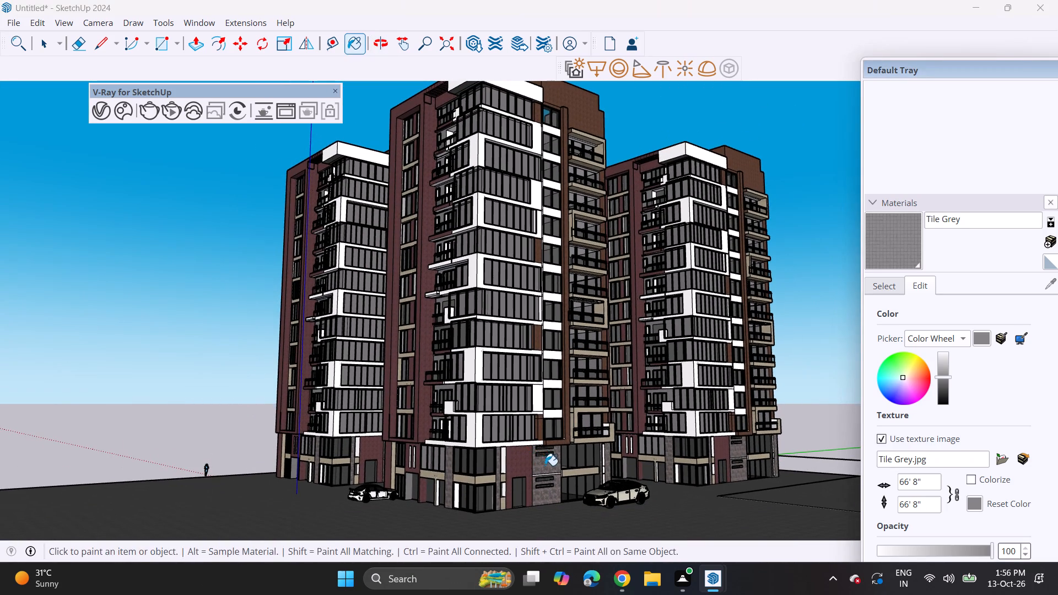
shift+middle_drag(537, 443, 541, 461)
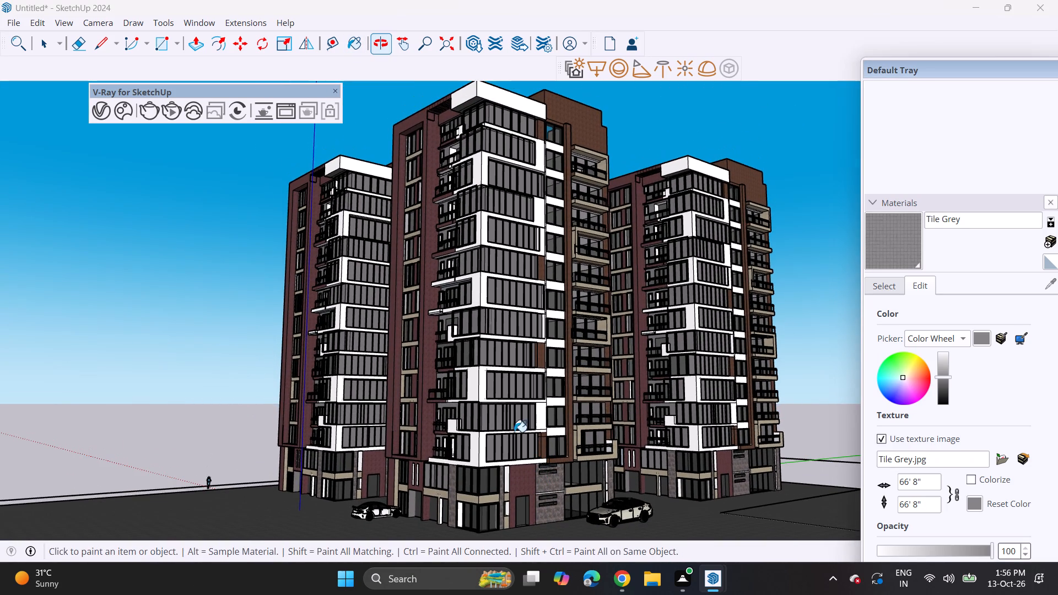
Export the framed view as a PNG 2D graphic named "classic apartment elevation" in the C:\VAMSHI INTERIOR folder.
click(20, 27)
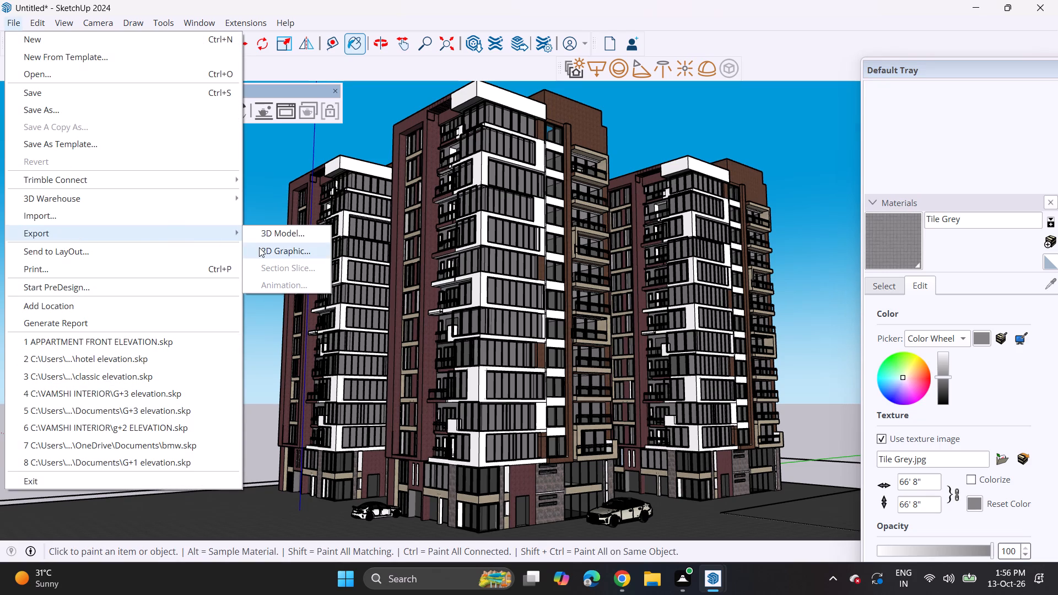
click(259, 247)
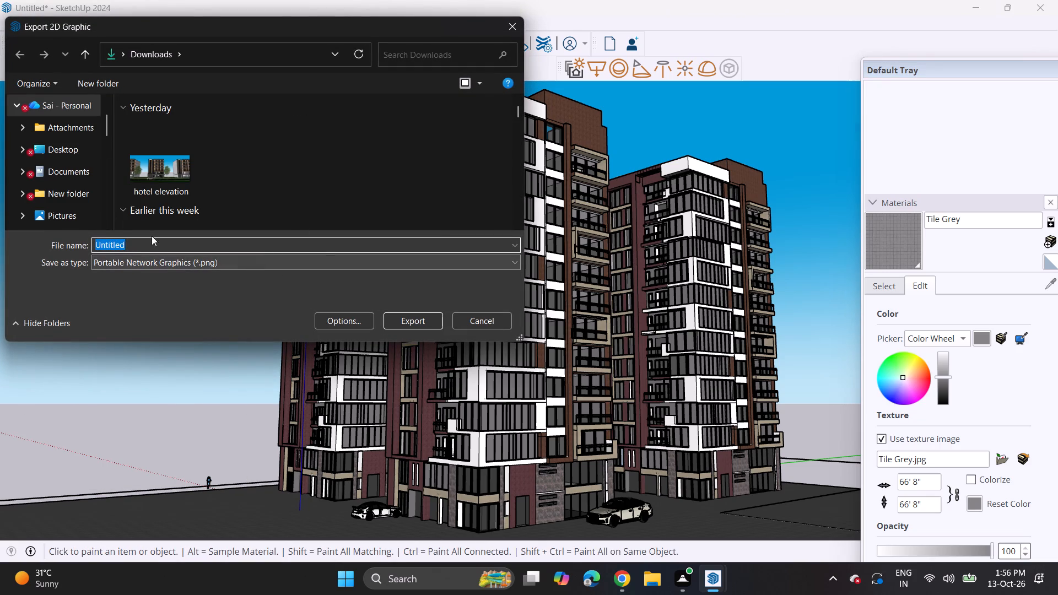
key(BackSpace)
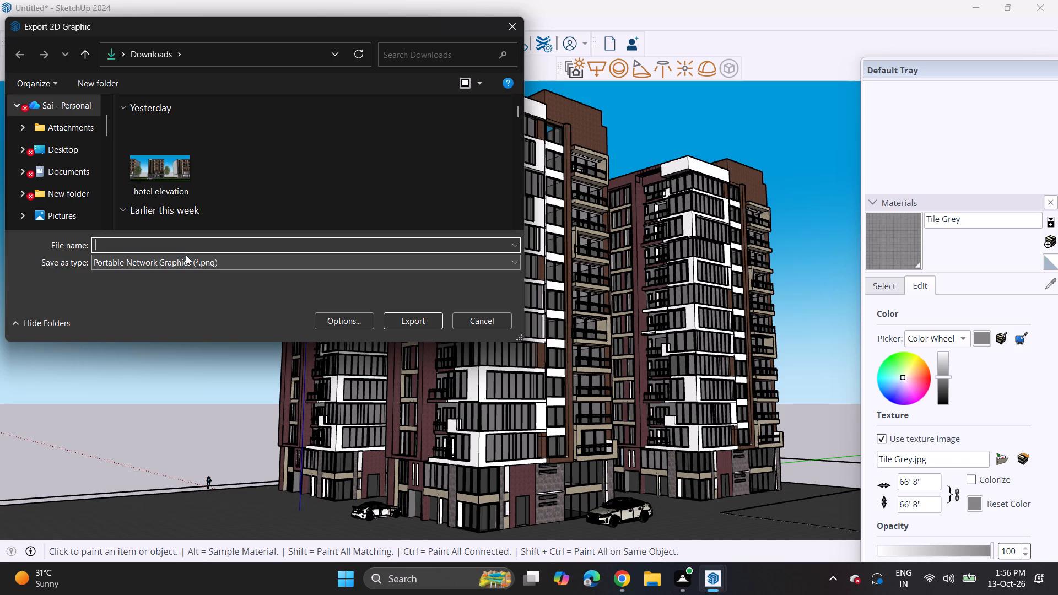
text(classic)
key(space)
text(apartment)
key(space)
text(elevation)
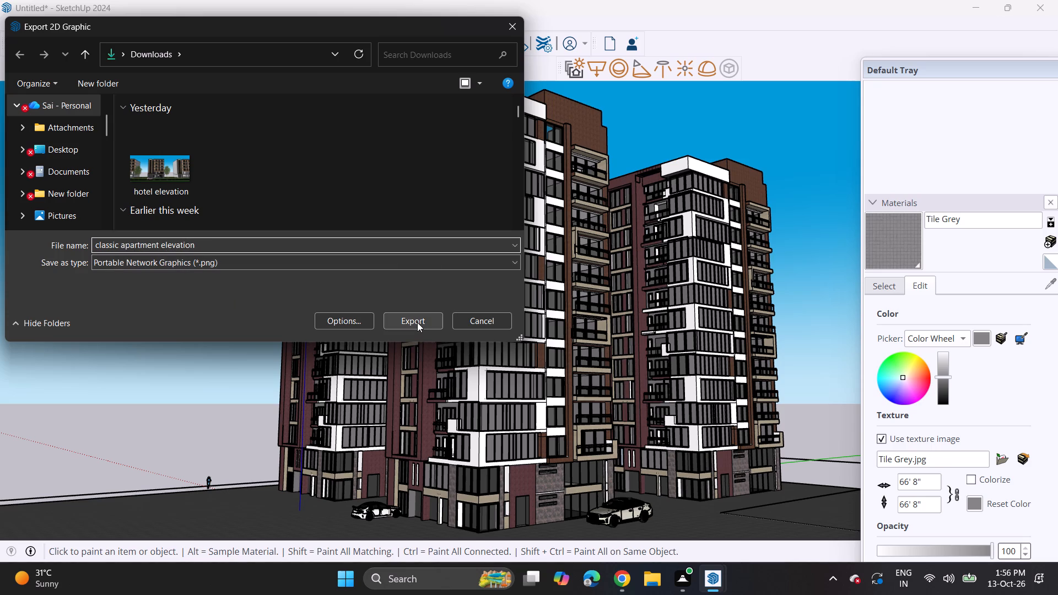
click(337, 48)
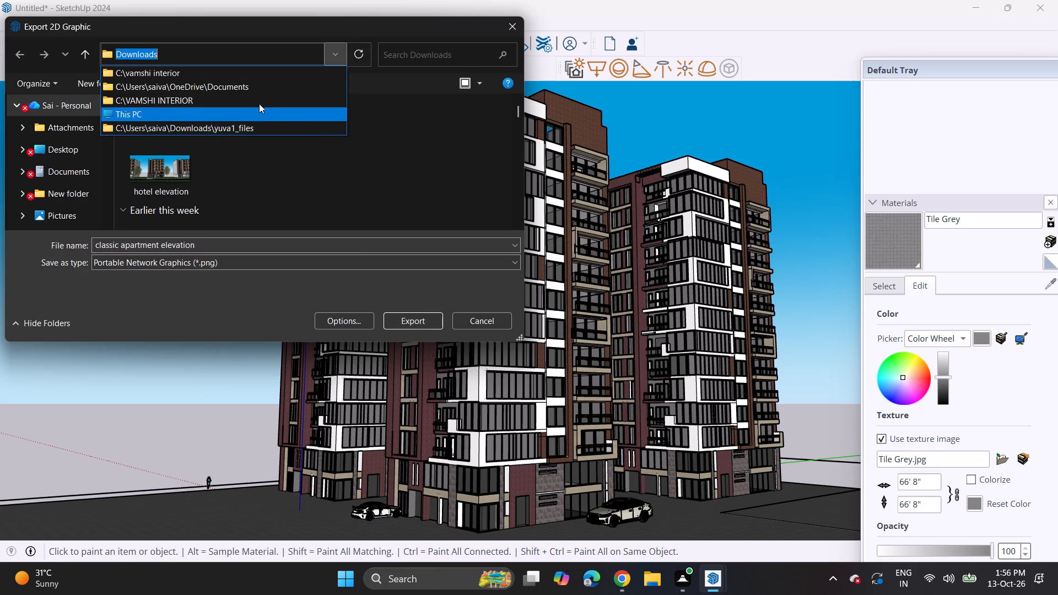
click(259, 98)
click(403, 324)
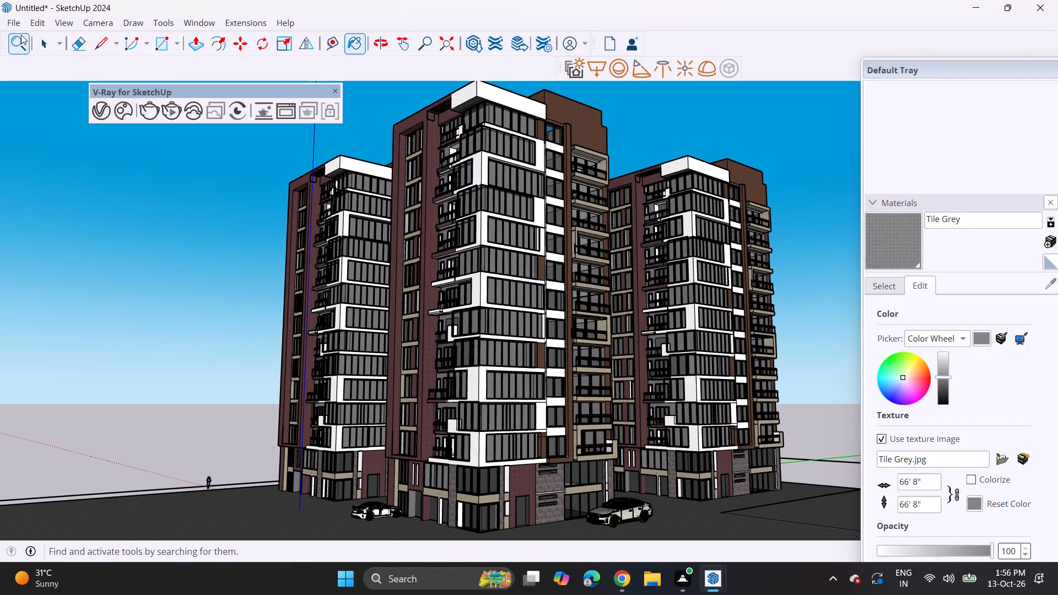
Save the model as a SketchUp file named "classic apartment elevation" in the C:\VAMSHI INTERIOR folder.
click(17, 21)
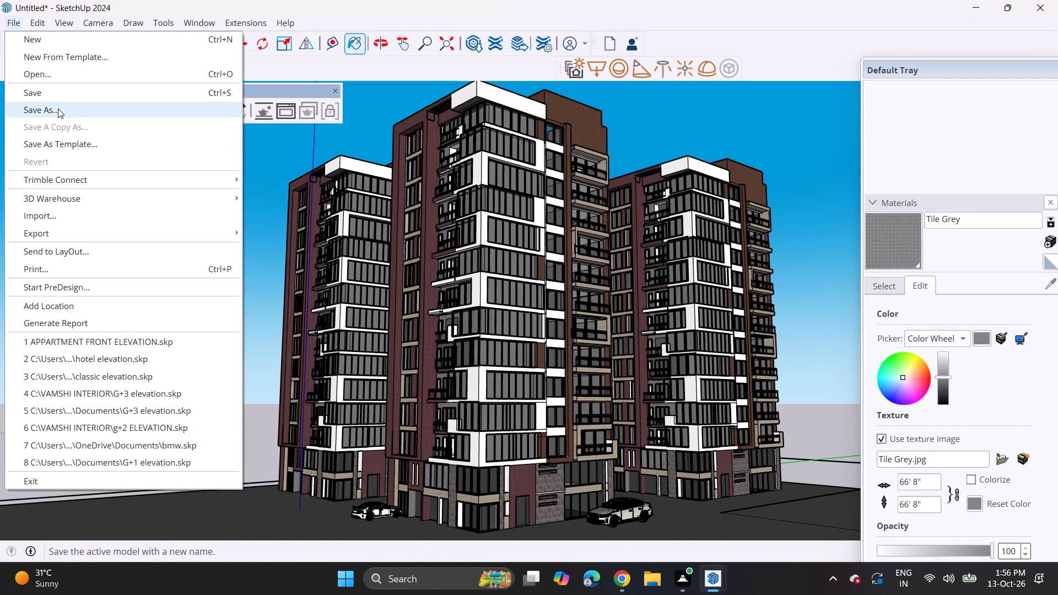
click(58, 109)
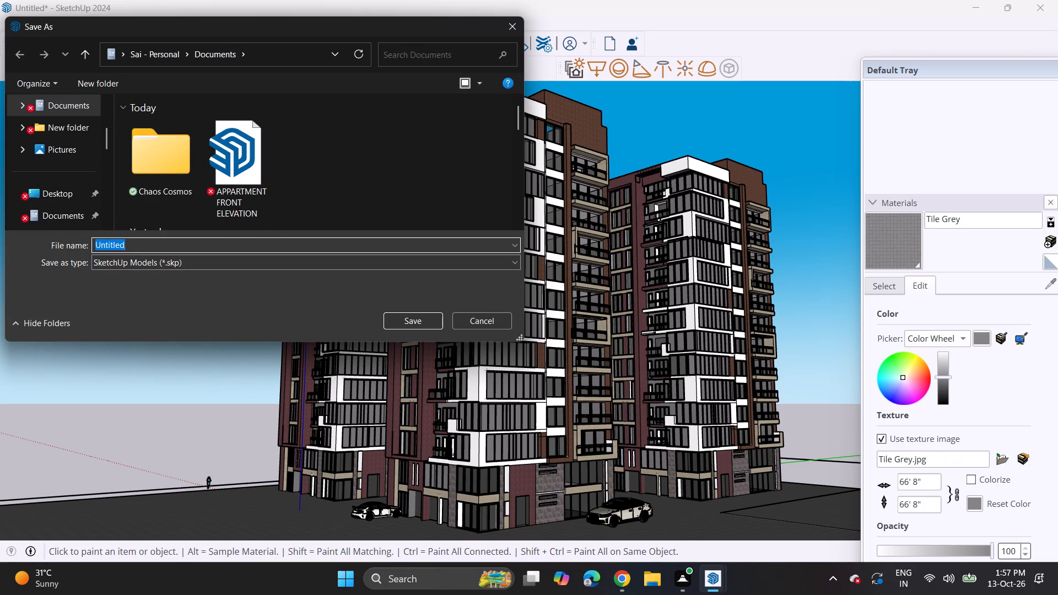
key(BackSpace)
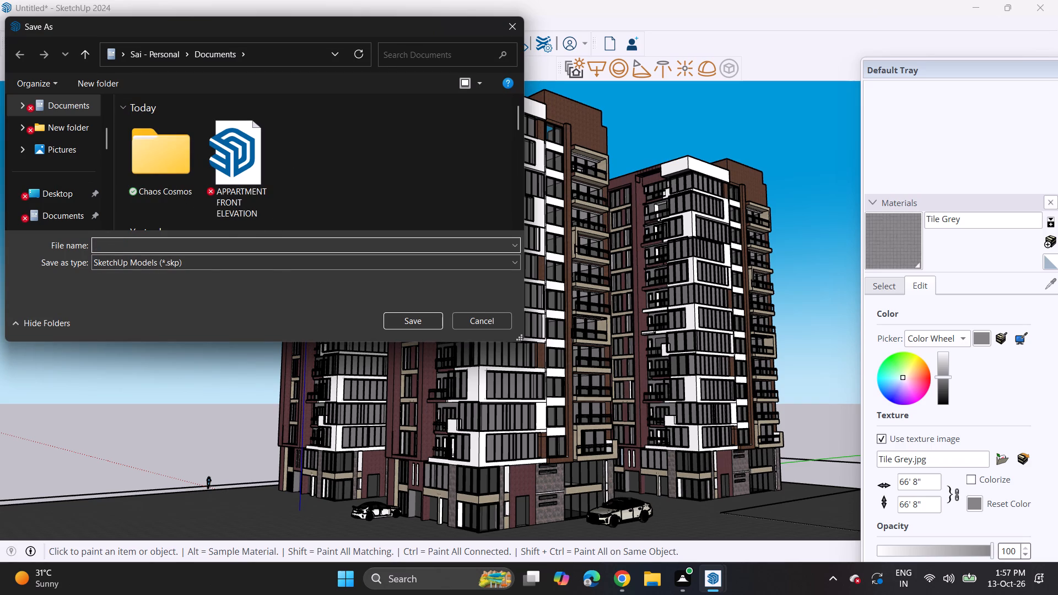
text(ca)
key(BackSpace)
text(lassic)
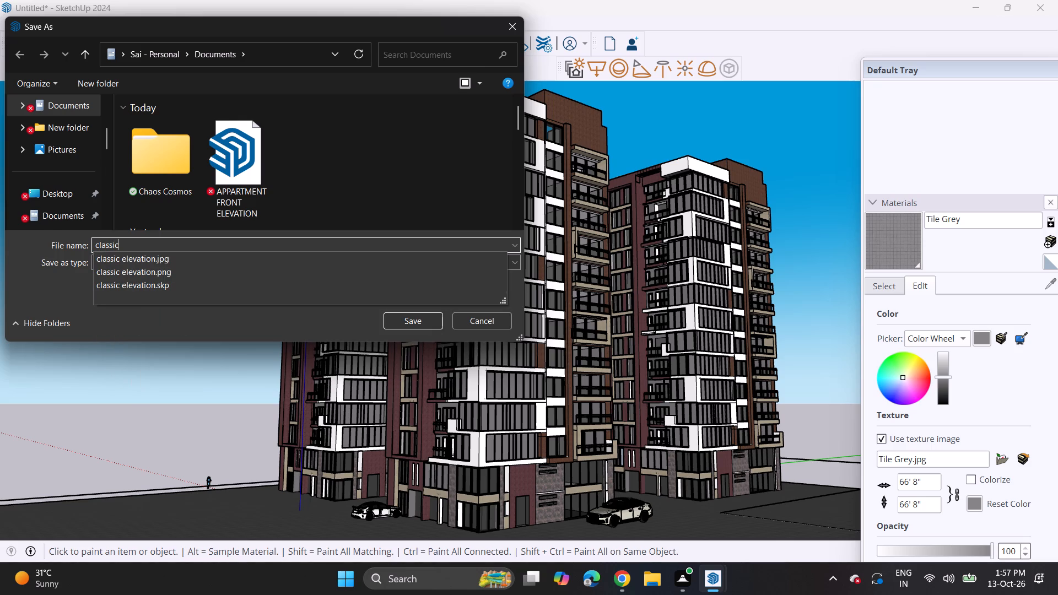
key(space)
text(apar)
text(tment)
key(space)
text(elevation)
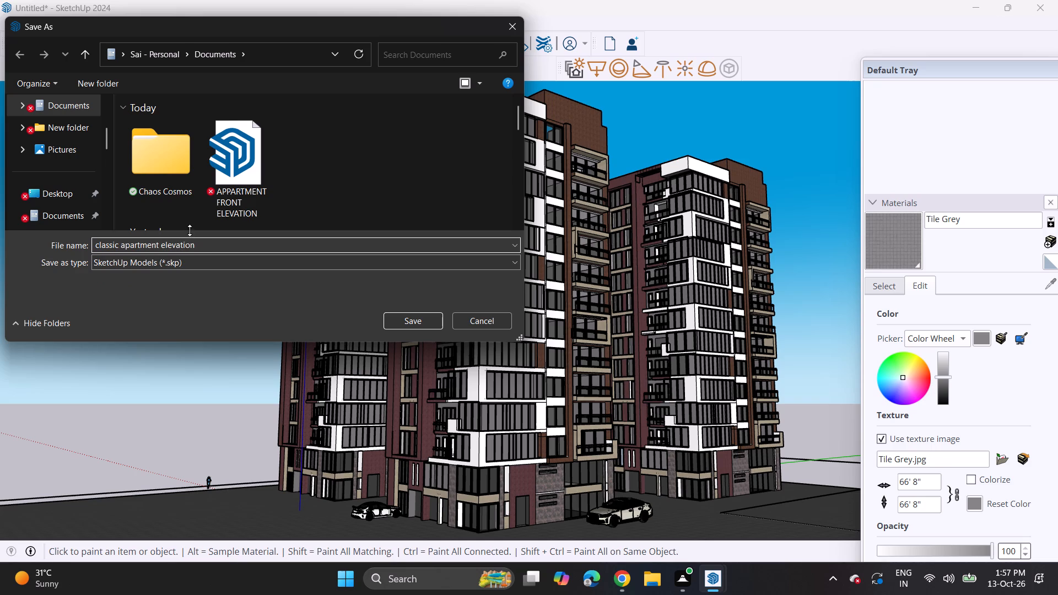
click(323, 58)
click(278, 98)
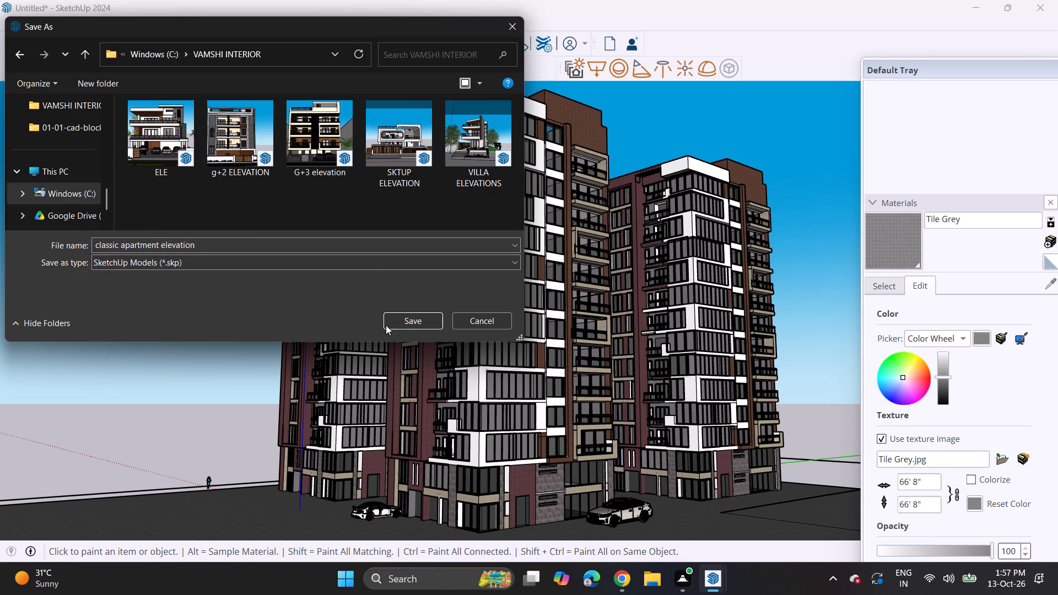
click(399, 324)
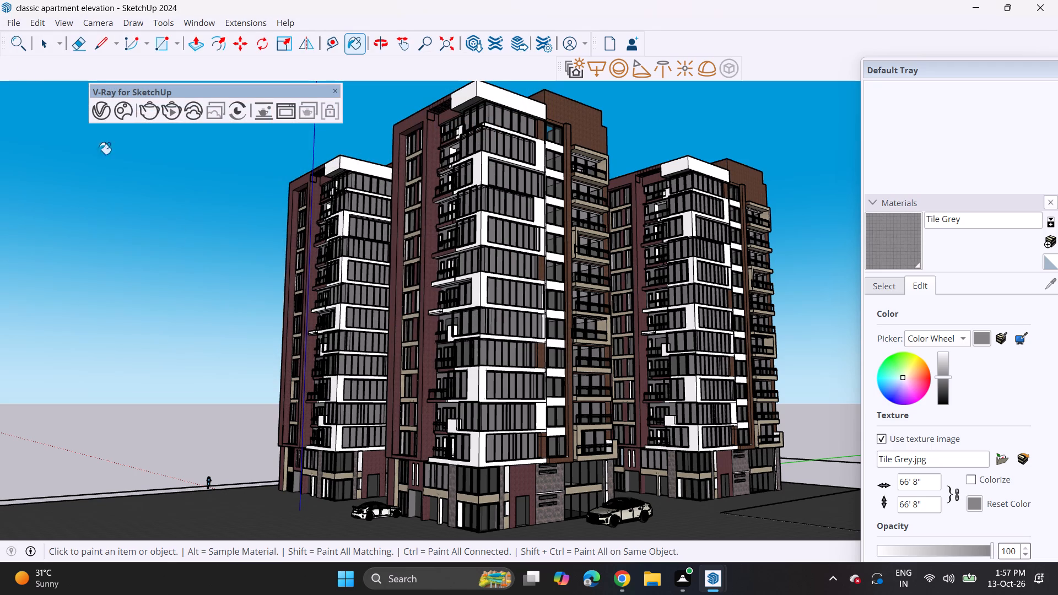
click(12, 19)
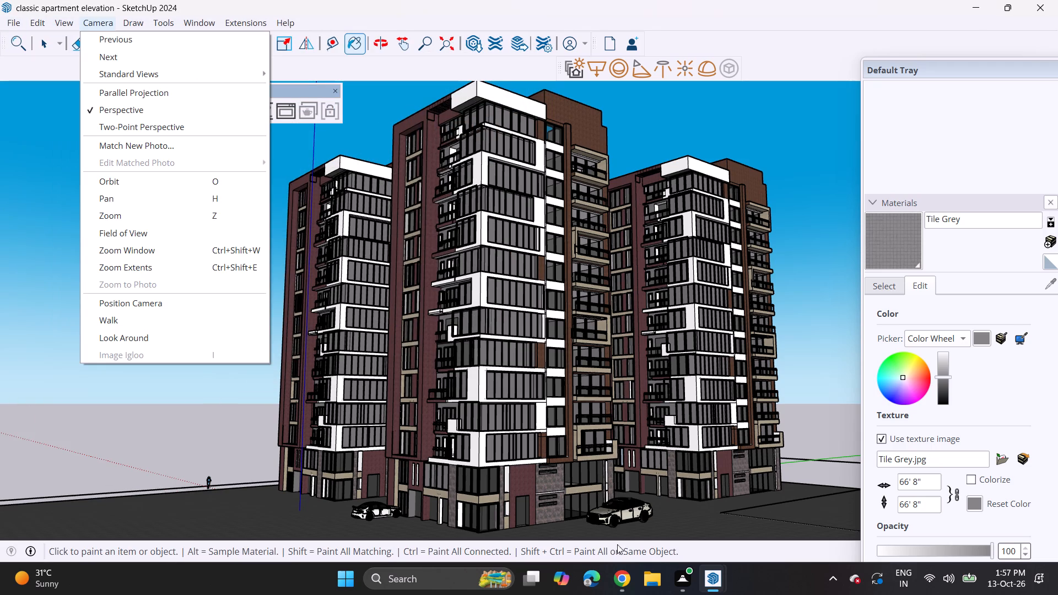